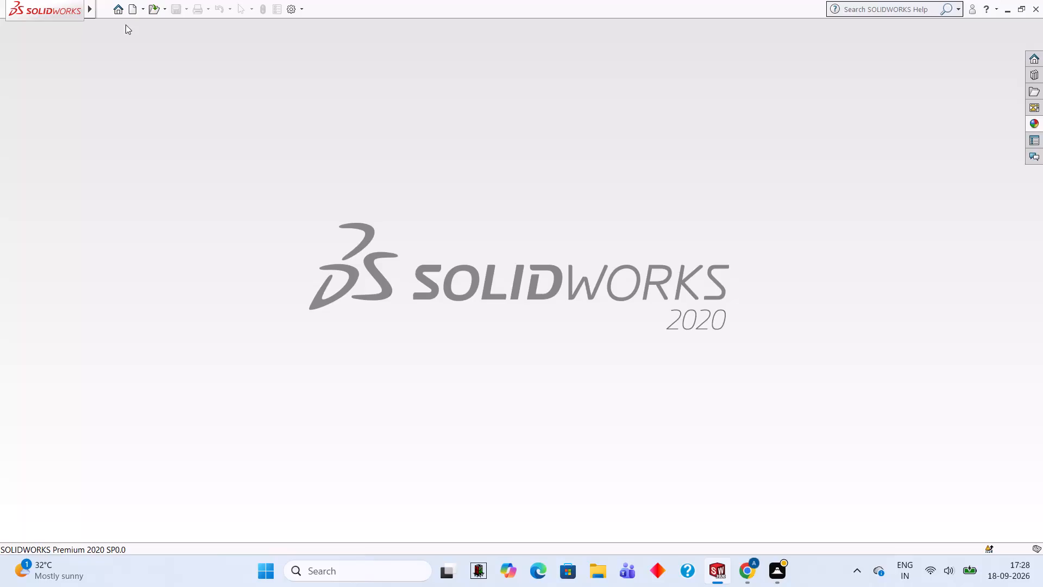
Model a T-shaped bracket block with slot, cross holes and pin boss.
Create a new part document.
{"action": "left_click", "coordinate": [133, 2]}
{"action": "left_click", "coordinate": [133, 11]}
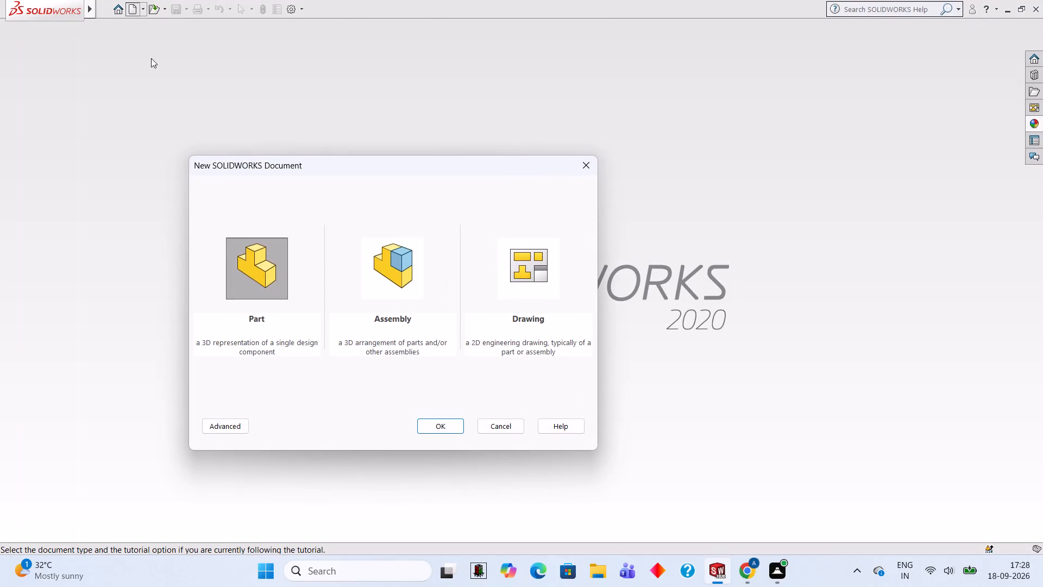
{"action": "left_click", "coordinate": [459, 429]}
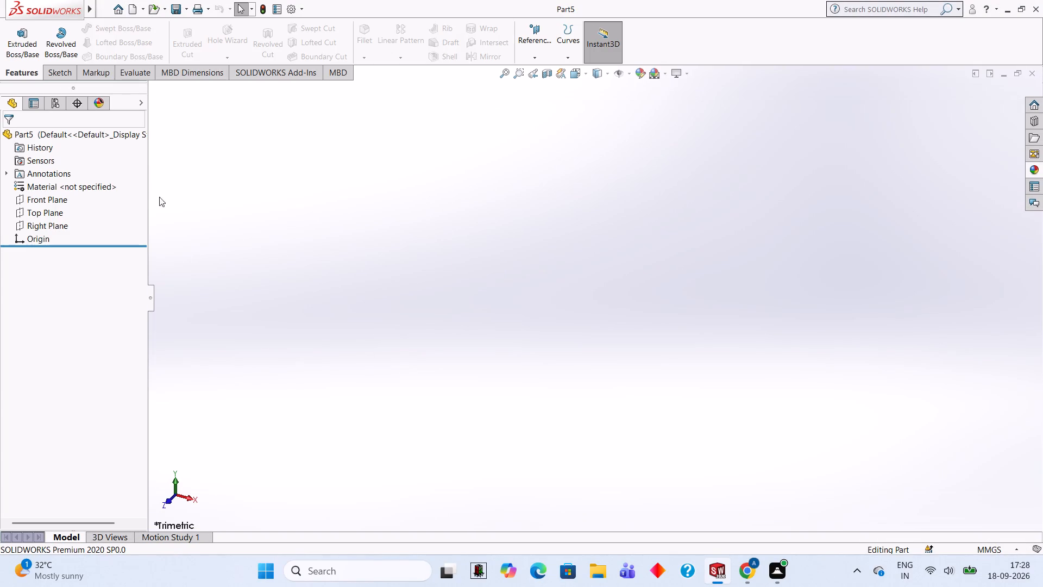
Sketch a closed 100 mm by 60 mm rectangle of lines on the Front Plane, starting at the origin.
{"action": "left_click", "coordinate": [46, 202]}
{"action": "left_click", "coordinate": [52, 188]}
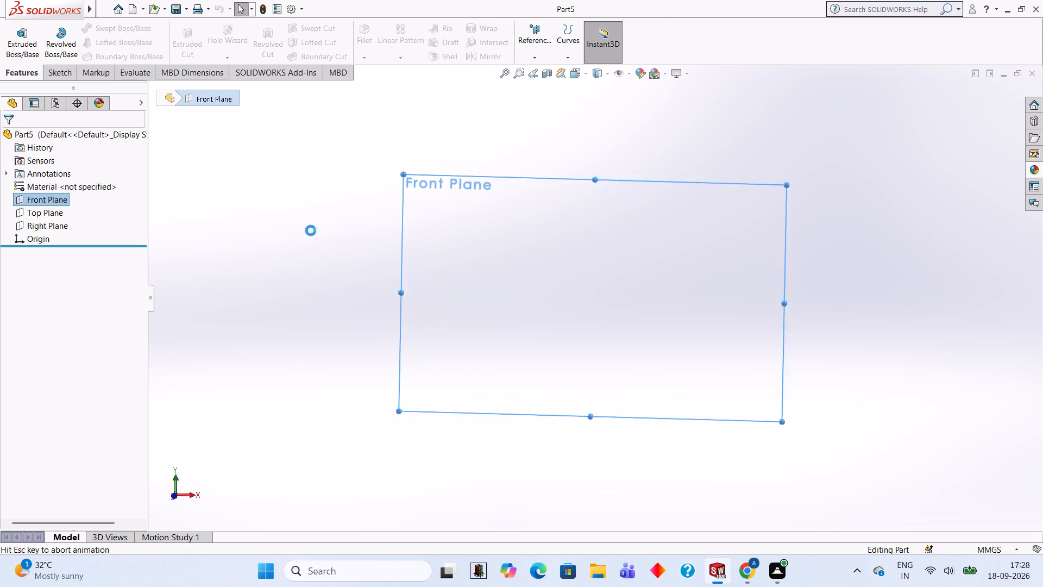
{"action": "left_click", "coordinate": [438, 243]}
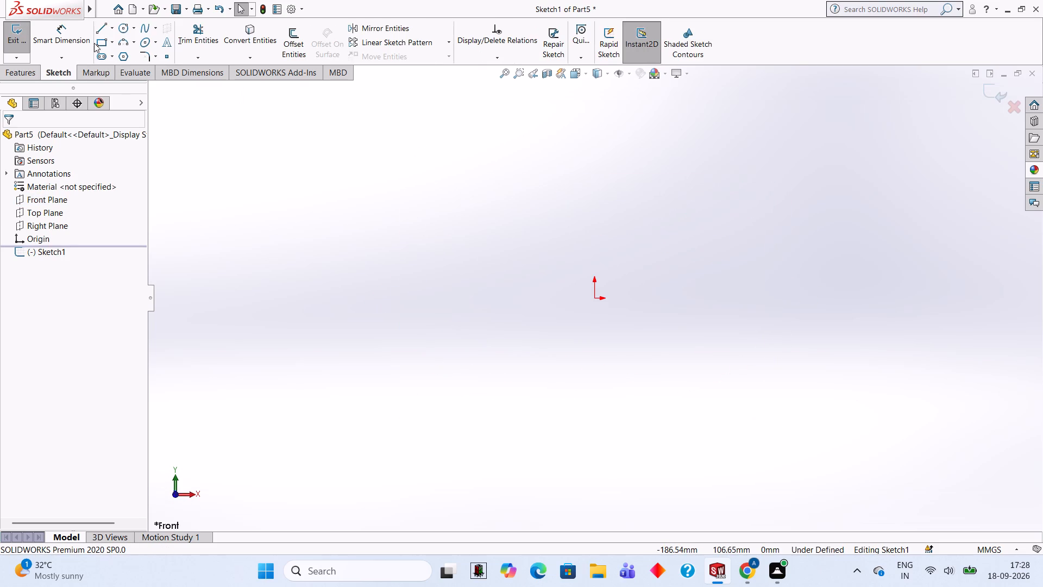
{"action": "left_click", "coordinate": [101, 30]}
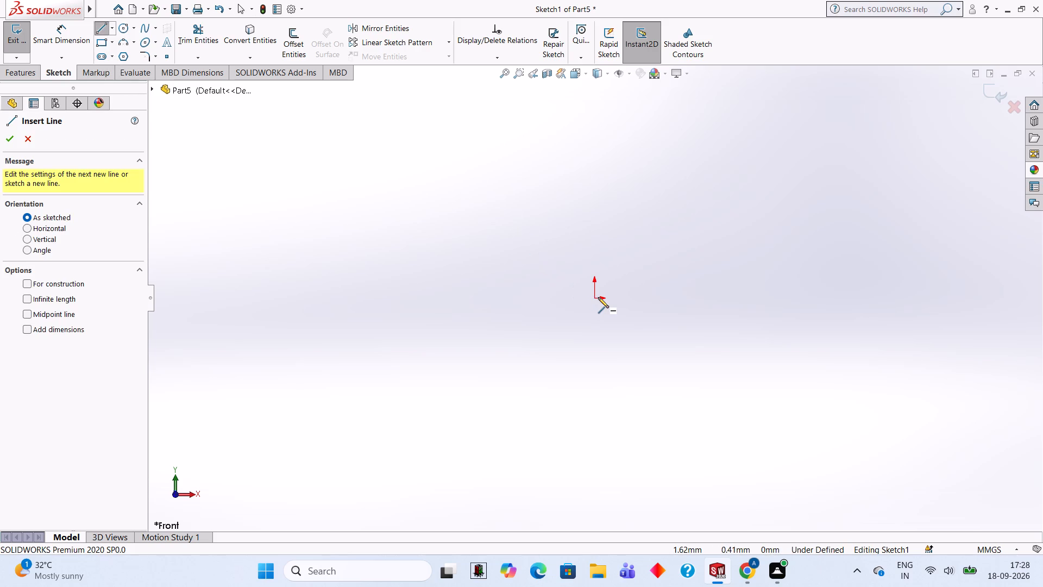
{"action": "left_click", "coordinate": [593, 298]}
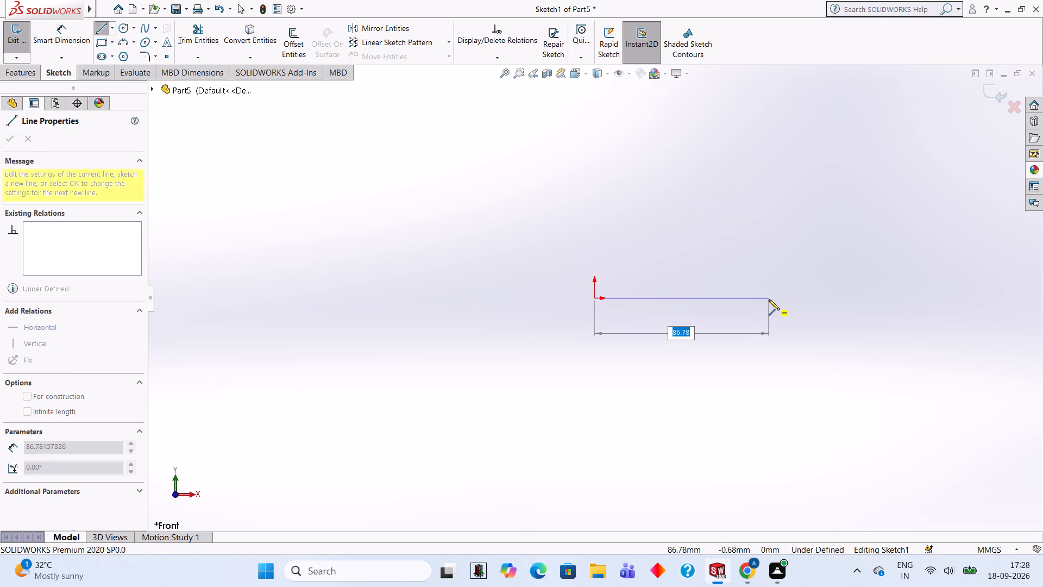
{"action": "type", "text": "100"}
{"action": "key", "text": "Return"}
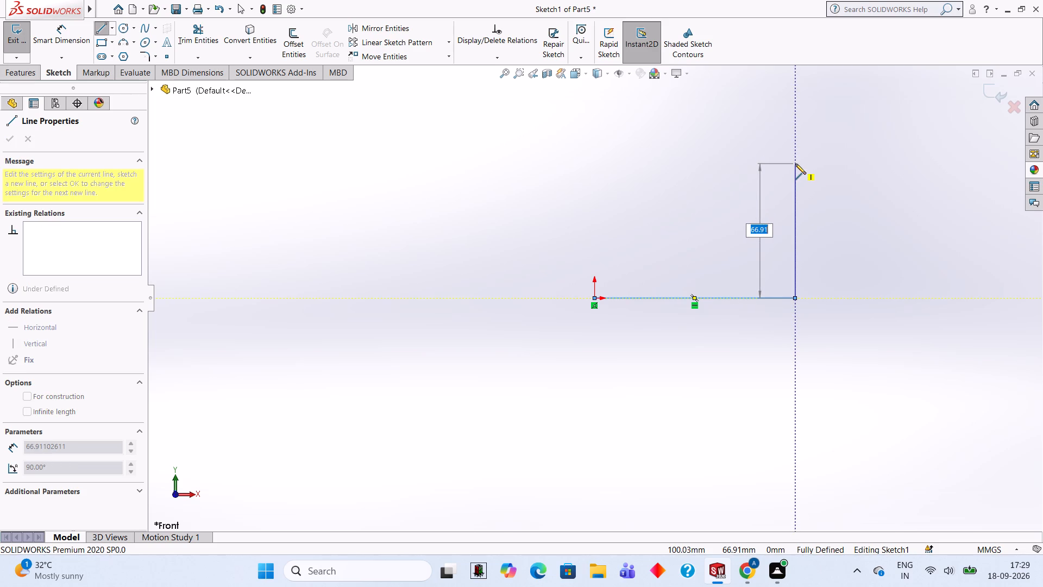
{"action": "type", "text": "60"}
{"action": "key", "text": "Return"}
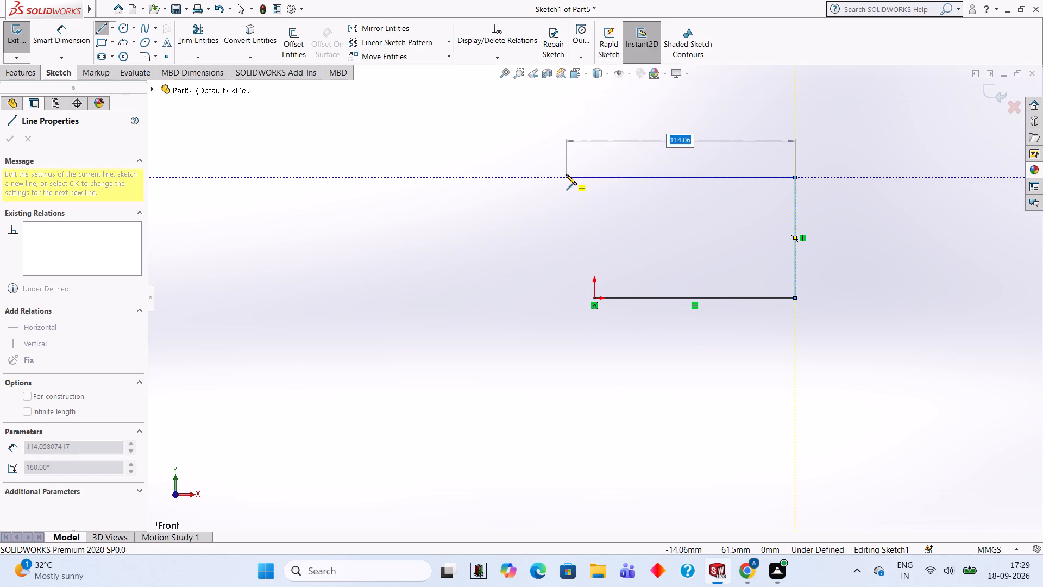
{"action": "type", "text": "100"}
{"action": "key", "text": "Return"}
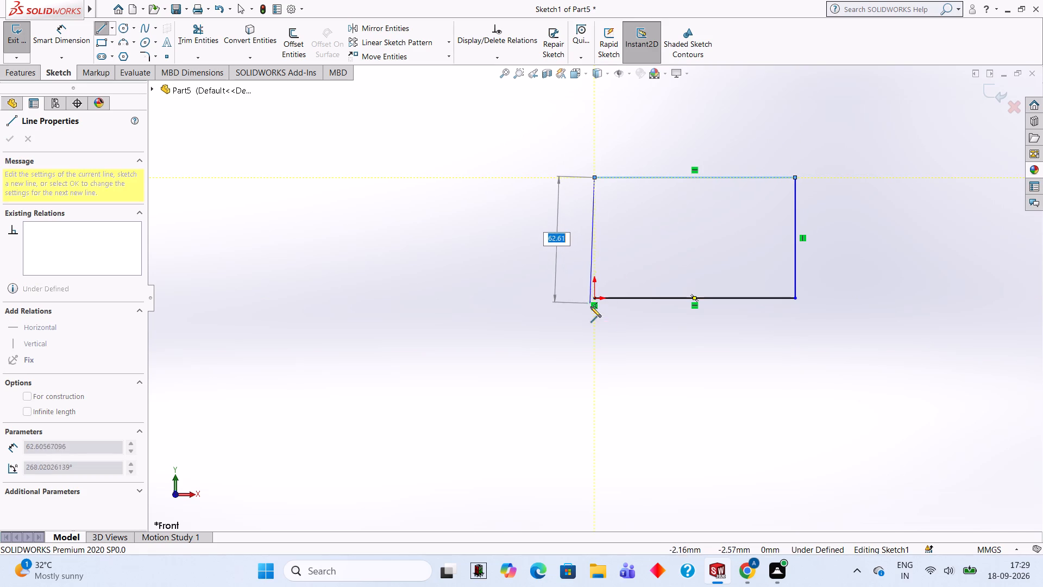
{"action": "type", "text": "60"}
{"action": "key", "text": "Return"}
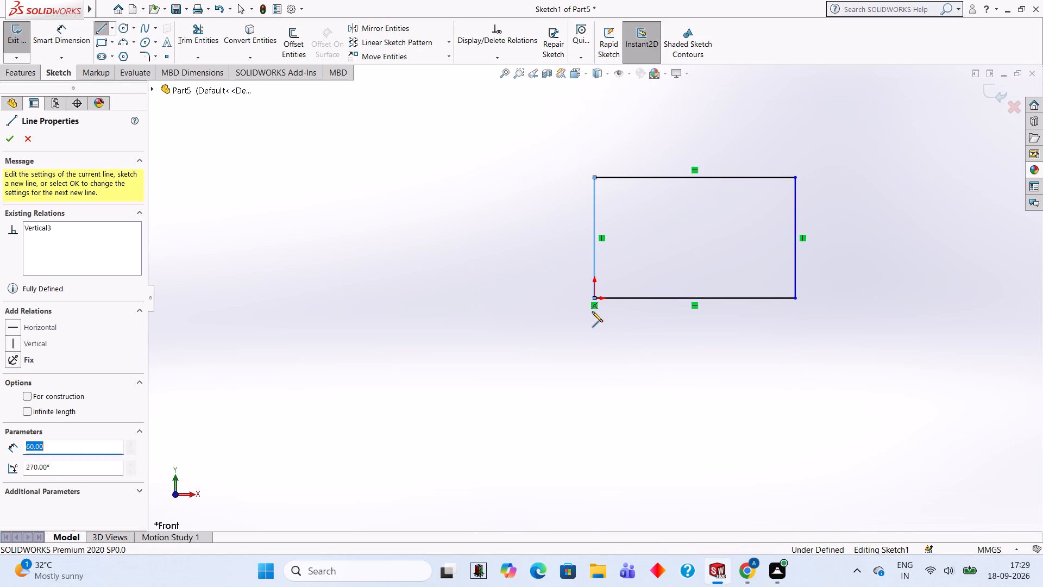
{"action": "key", "text": "Escape"}
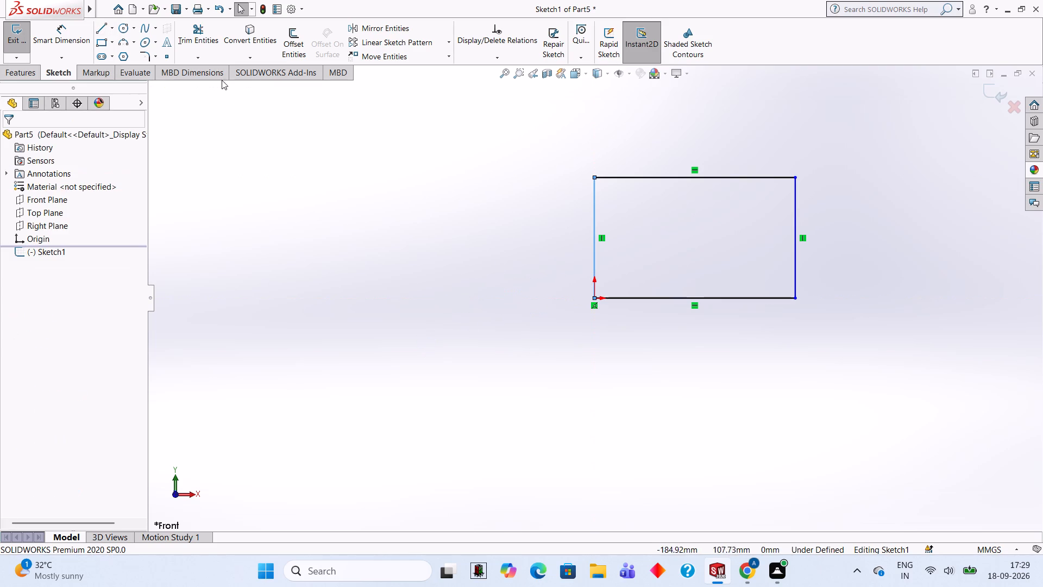
Extrude the rectangle as a Blind boss 20 mm deep.
{"action": "left_click", "coordinate": [29, 70]}
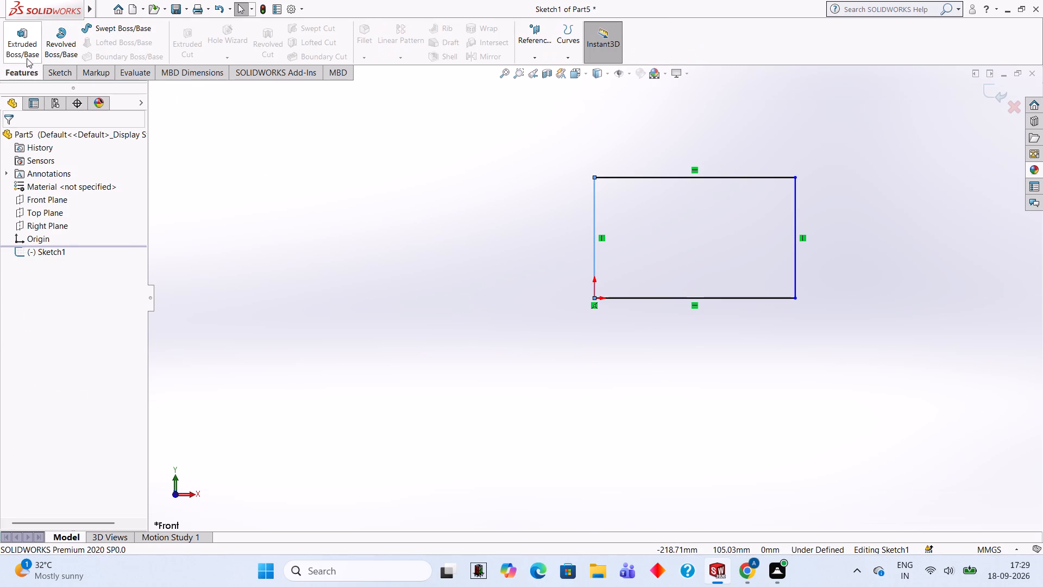
{"action": "left_click", "coordinate": [27, 55]}
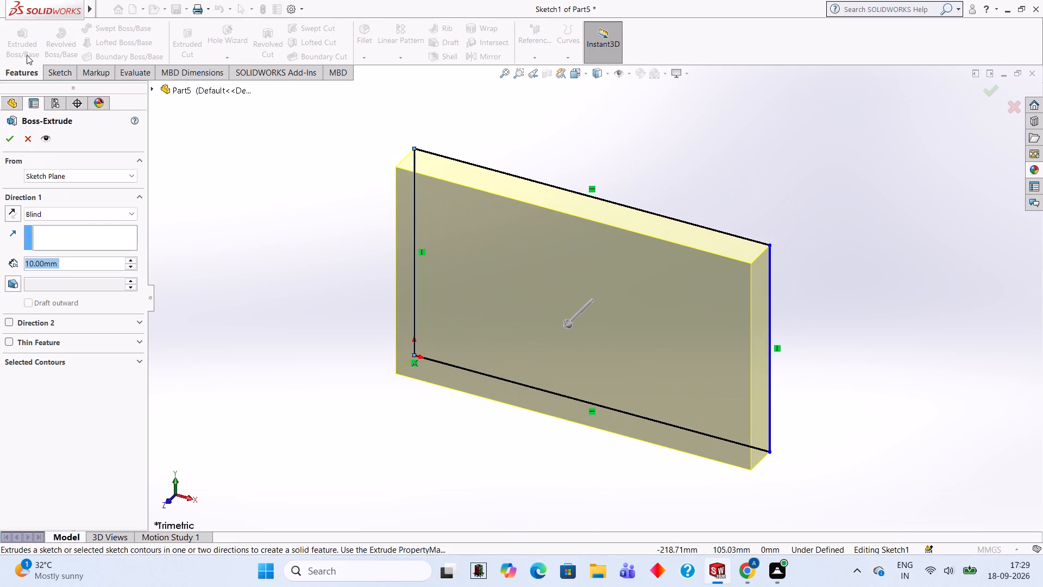
{"action": "type", "text": "20"}
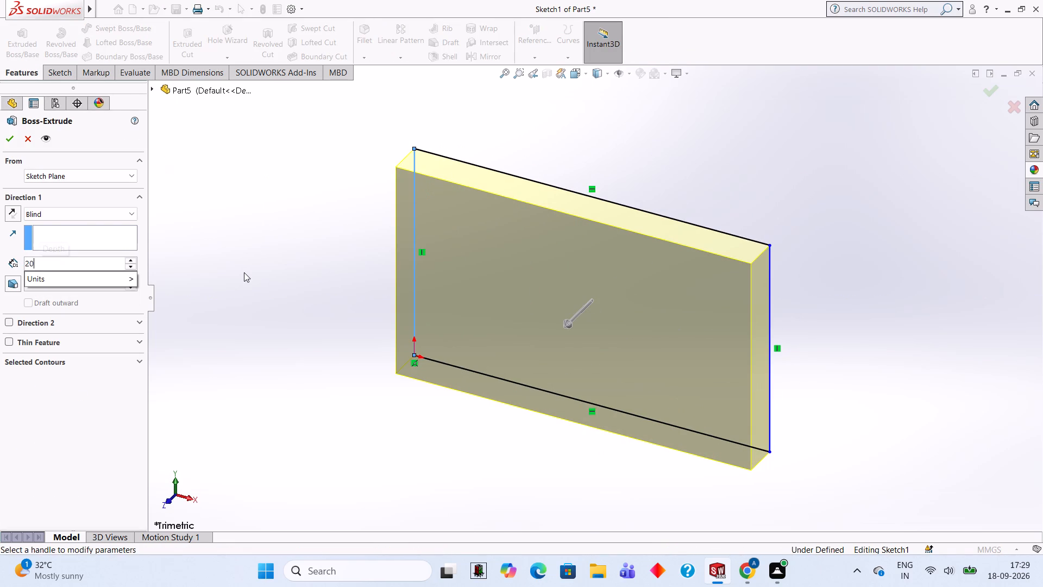
{"action": "key", "text": "Return"}
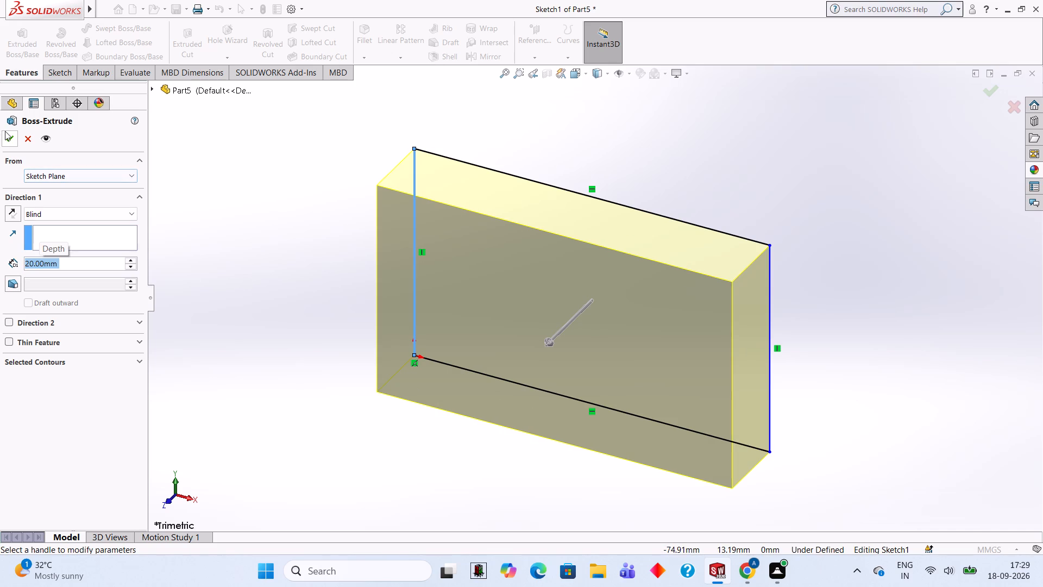
{"action": "left_click", "coordinate": [5, 131]}
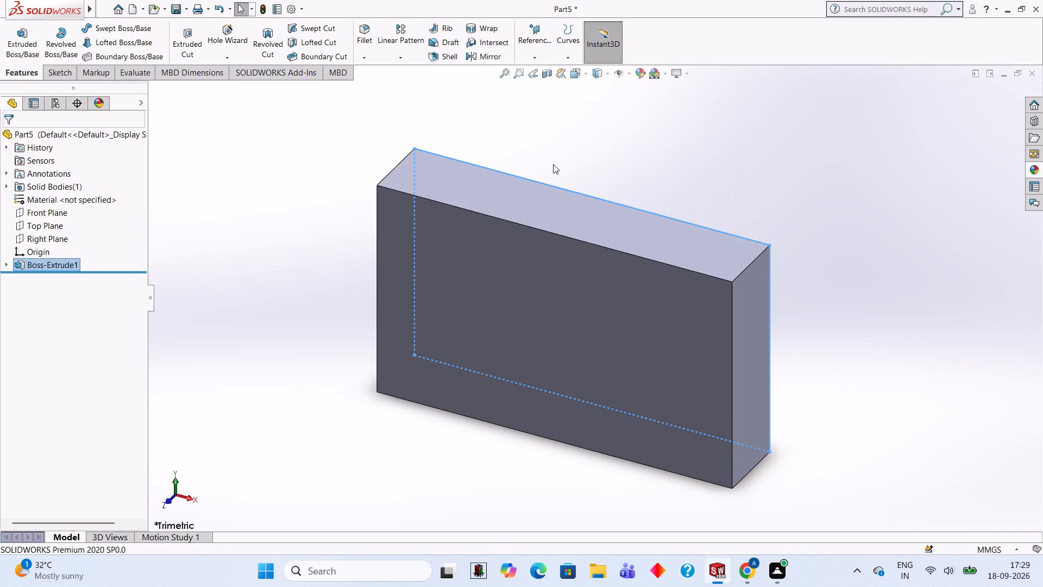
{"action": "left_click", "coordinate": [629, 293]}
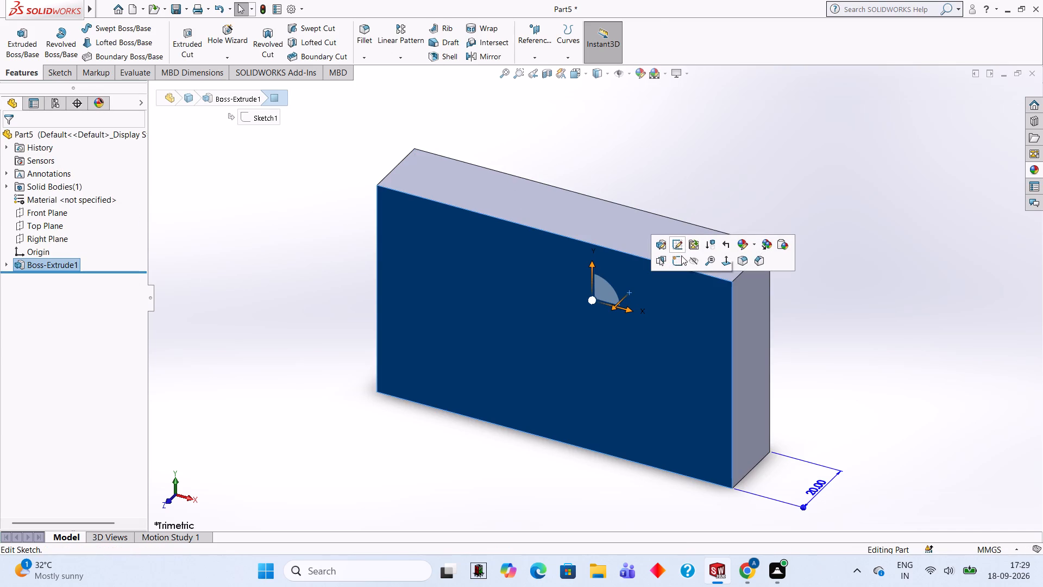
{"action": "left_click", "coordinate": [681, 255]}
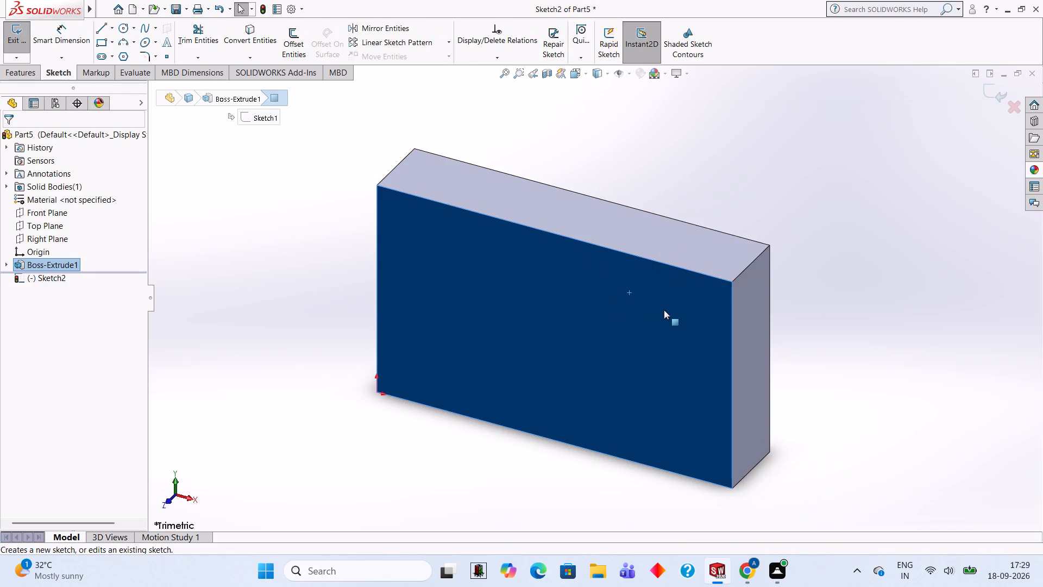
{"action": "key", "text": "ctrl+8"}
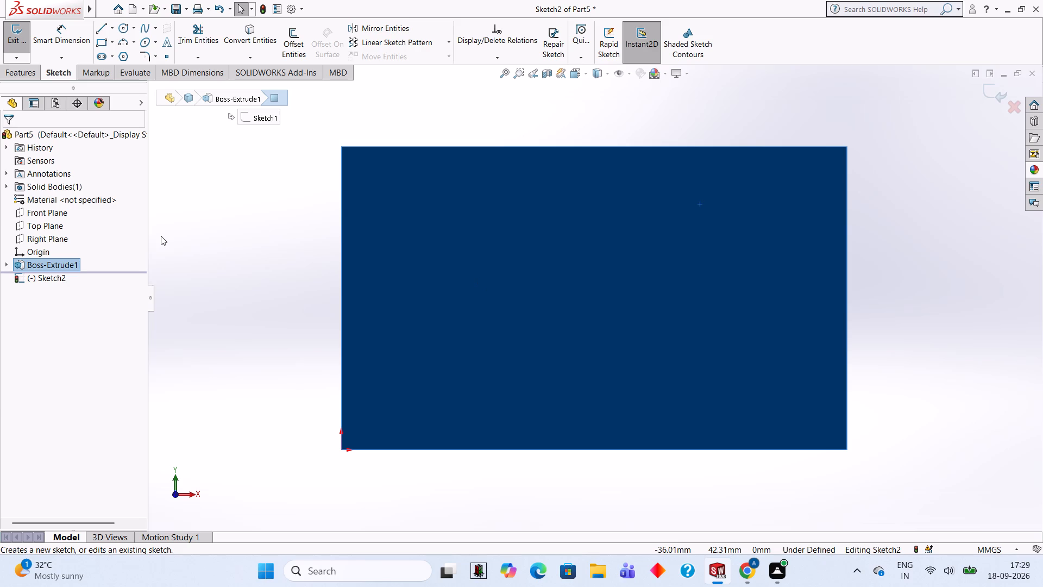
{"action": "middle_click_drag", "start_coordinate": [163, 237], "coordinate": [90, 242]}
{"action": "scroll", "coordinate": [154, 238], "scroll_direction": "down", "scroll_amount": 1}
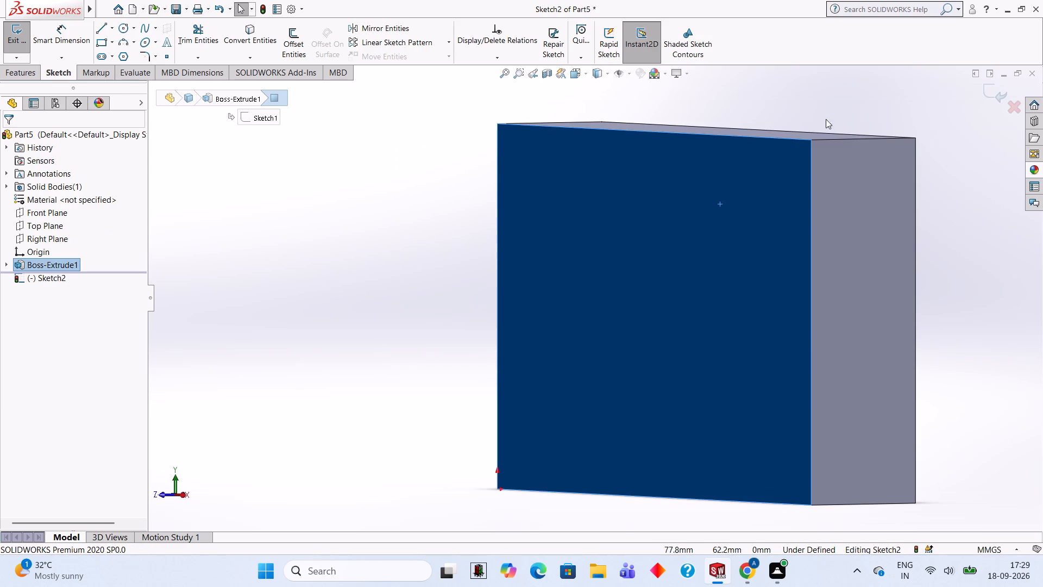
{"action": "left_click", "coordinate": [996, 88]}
Sketch on the block's bottom face a 25 mm line along the front edge from its X=0 corner, plus a 55 mm perpendicular line outward.
{"action": "middle_click_drag", "start_coordinate": [563, 414], "coordinate": [566, 416]}
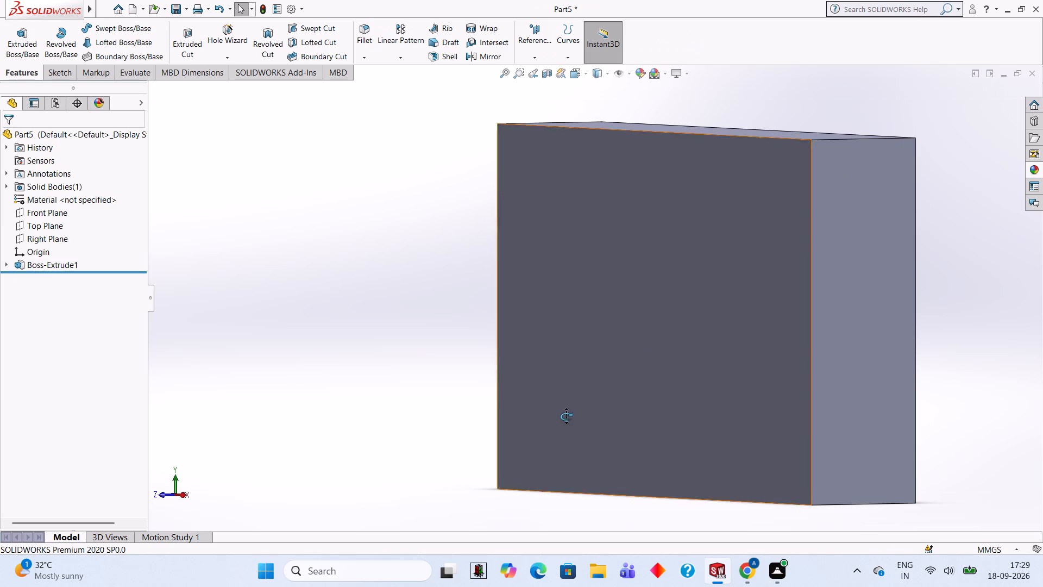
{"action": "middle_click_drag", "start_coordinate": [566, 416], "coordinate": [571, 275]}
{"action": "left_click", "coordinate": [713, 423]}
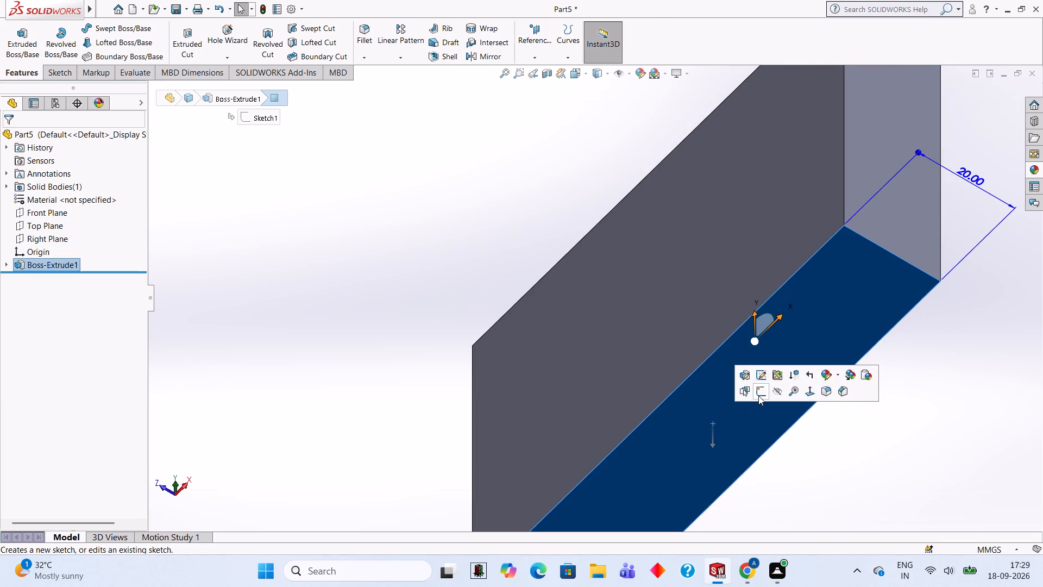
{"action": "left_click", "coordinate": [758, 396]}
{"action": "key", "text": "ctrl+8"}
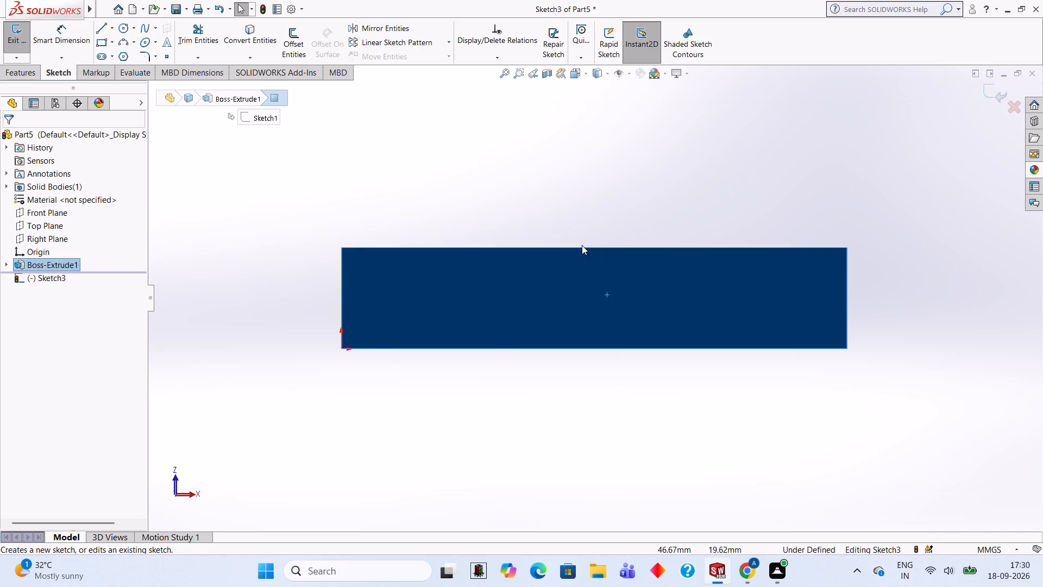
{"action": "left_click", "coordinate": [98, 32]}
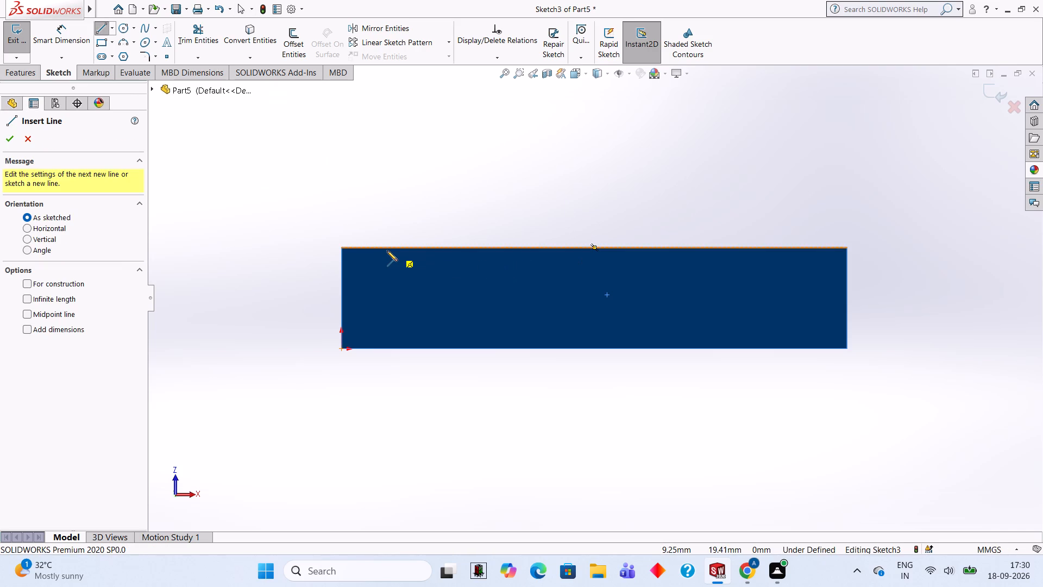
{"action": "left_click", "coordinate": [342, 246]}
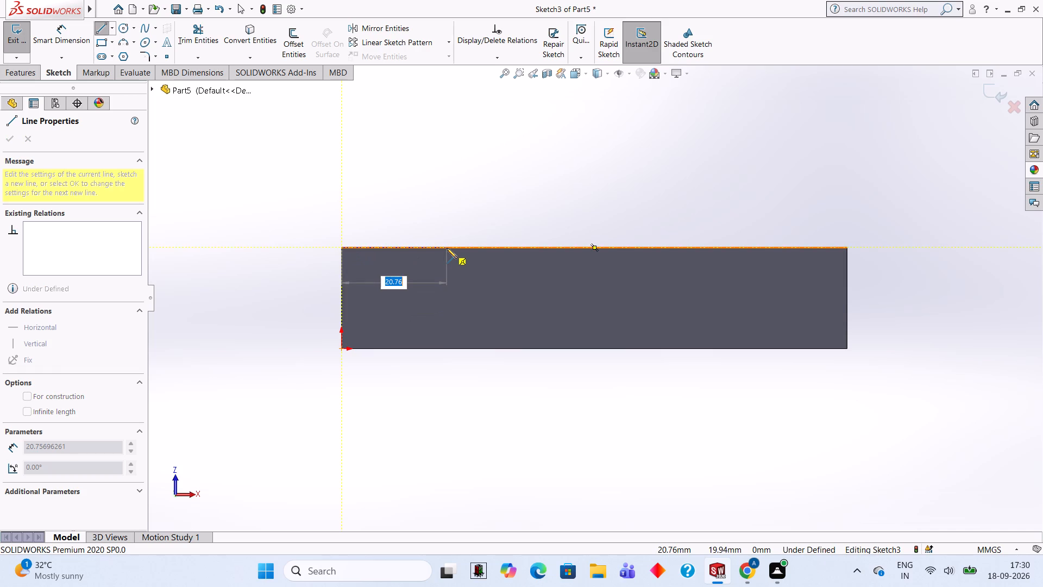
{"action": "type", "text": "25"}
{"action": "key", "text": "Return"}
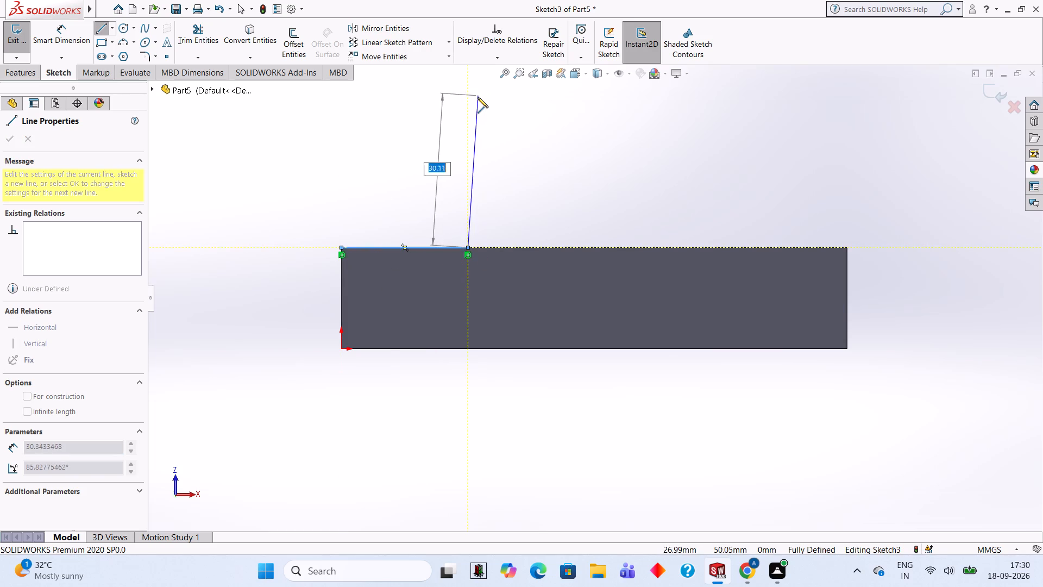
{"action": "scroll", "coordinate": [477, 97], "scroll_direction": "up", "scroll_amount": 4}
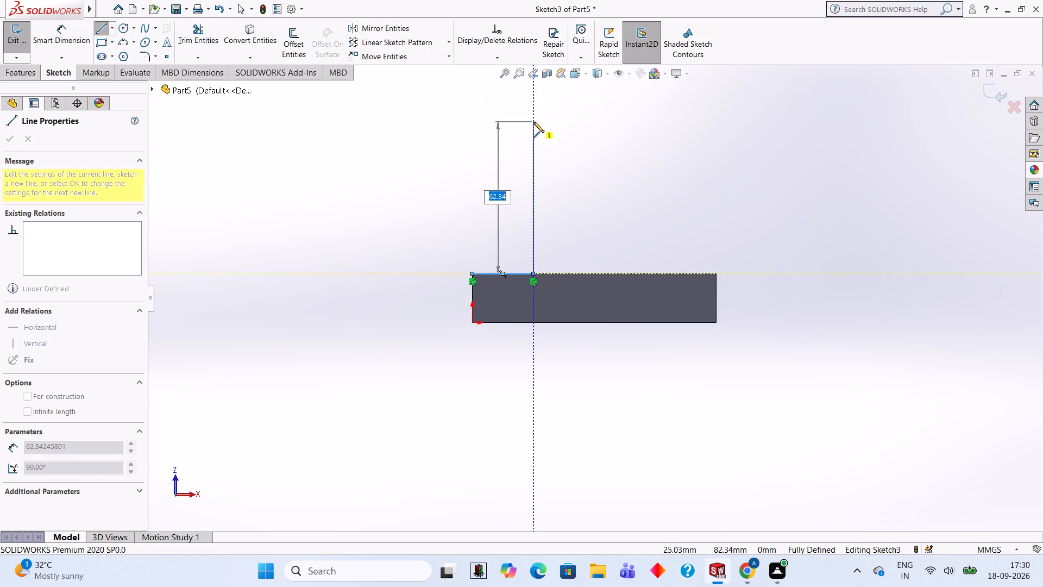
{"action": "type", "text": "55"}
{"action": "key", "text": "Return"}
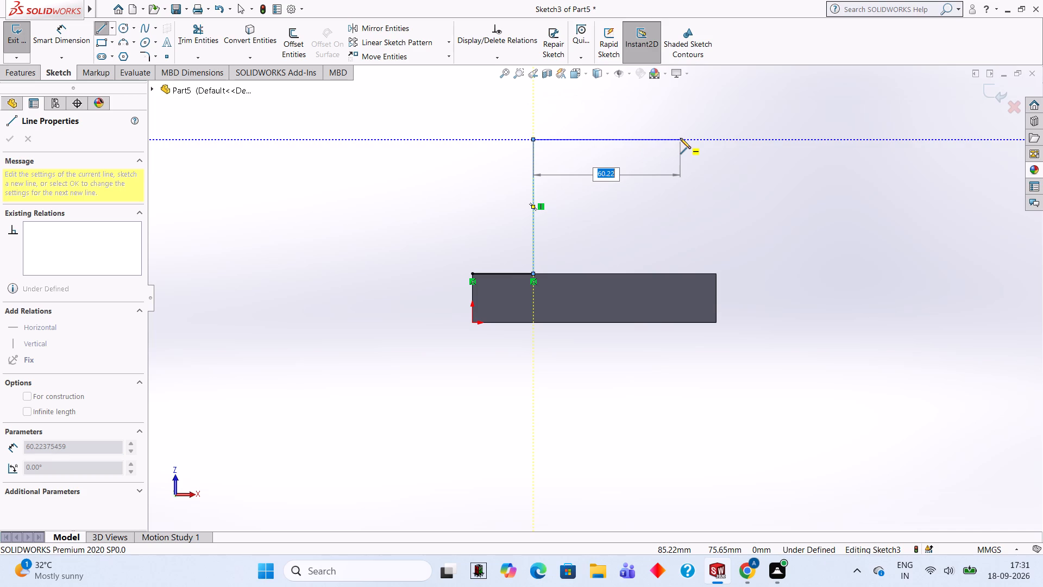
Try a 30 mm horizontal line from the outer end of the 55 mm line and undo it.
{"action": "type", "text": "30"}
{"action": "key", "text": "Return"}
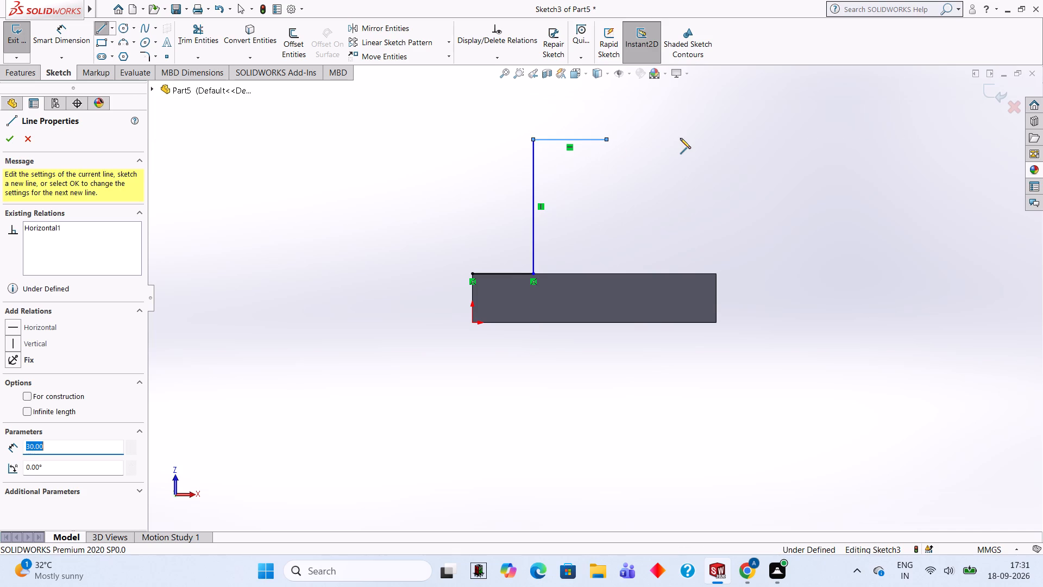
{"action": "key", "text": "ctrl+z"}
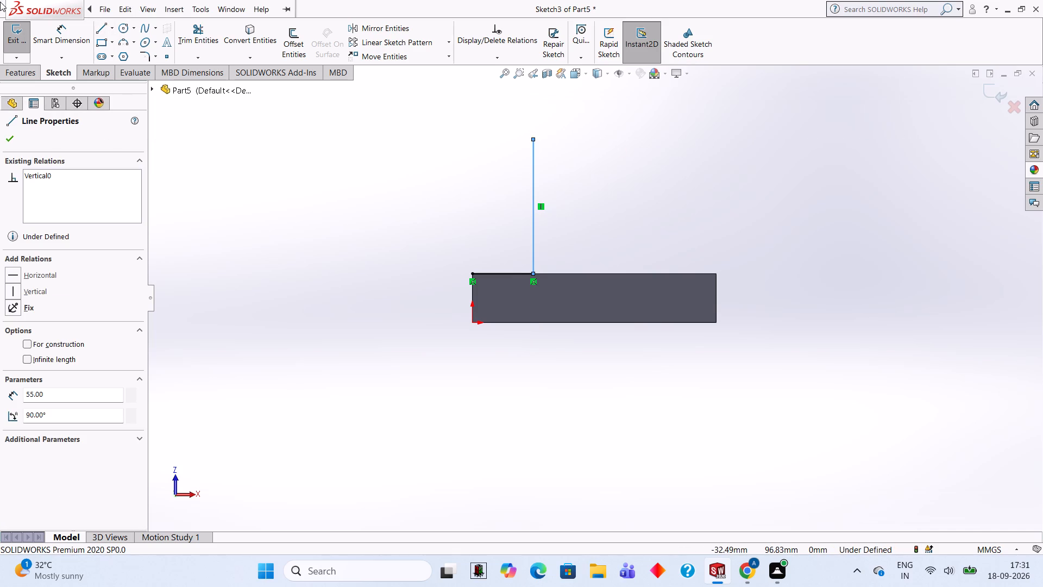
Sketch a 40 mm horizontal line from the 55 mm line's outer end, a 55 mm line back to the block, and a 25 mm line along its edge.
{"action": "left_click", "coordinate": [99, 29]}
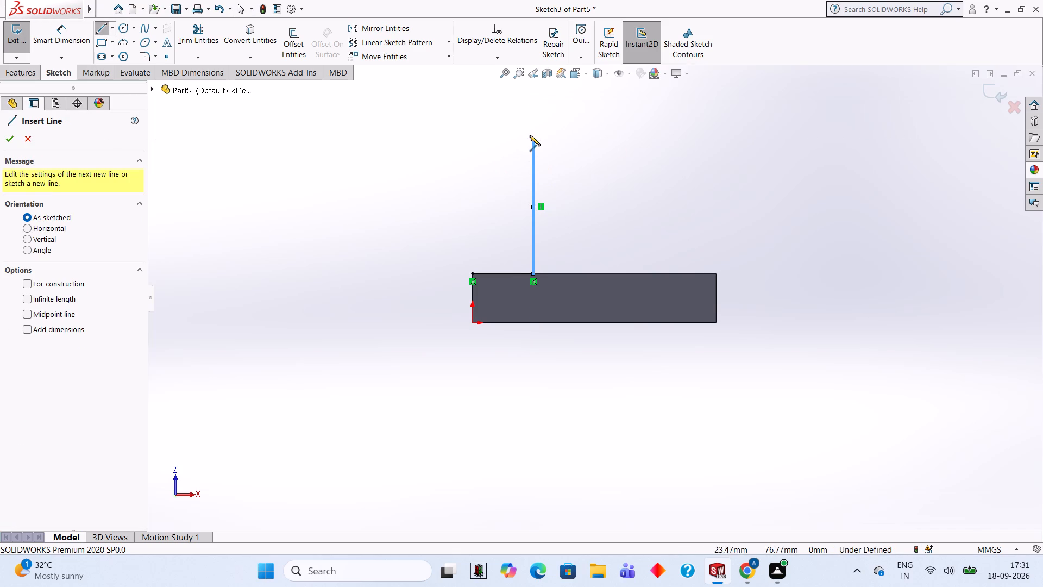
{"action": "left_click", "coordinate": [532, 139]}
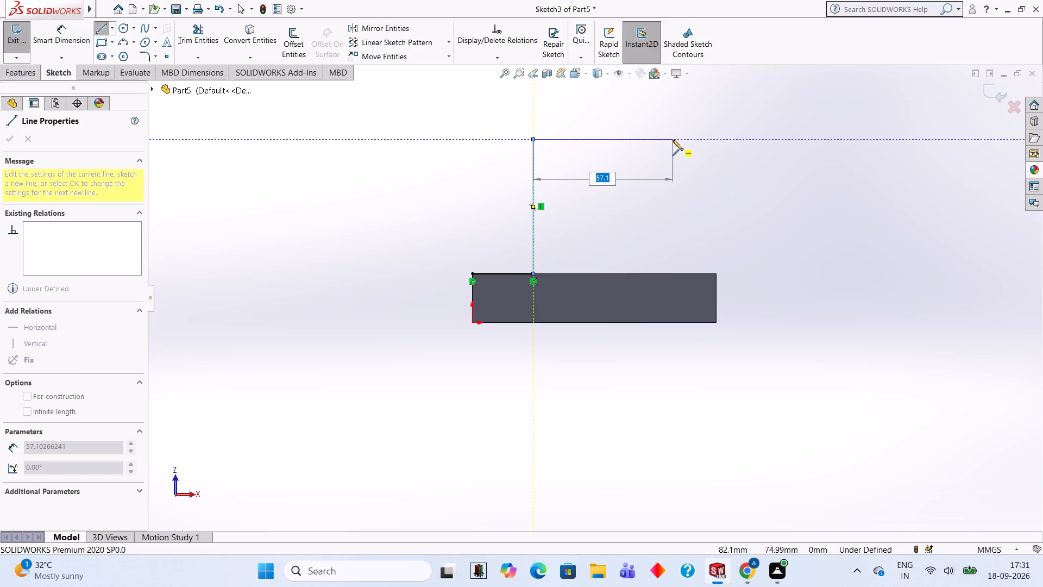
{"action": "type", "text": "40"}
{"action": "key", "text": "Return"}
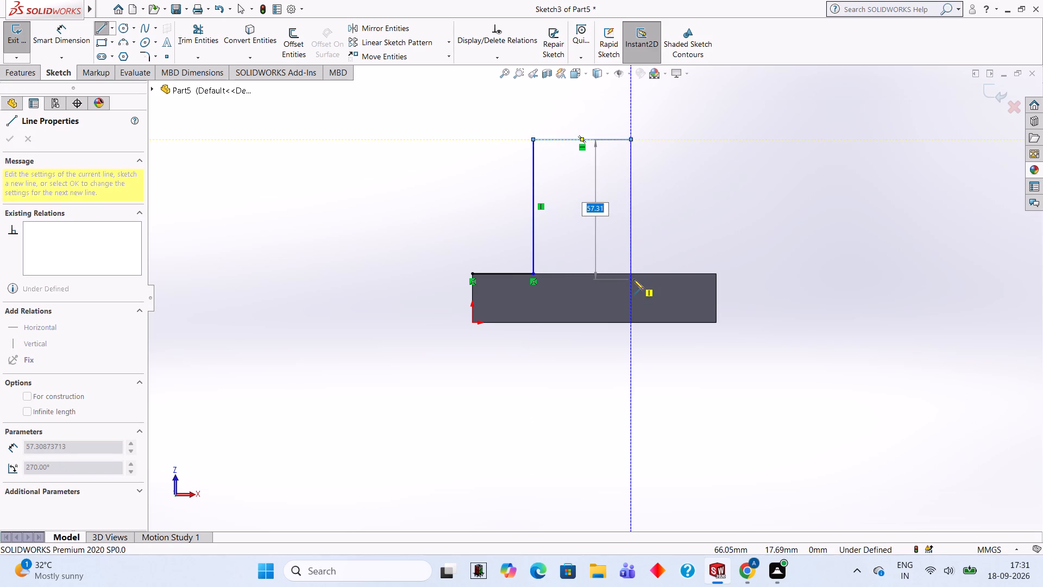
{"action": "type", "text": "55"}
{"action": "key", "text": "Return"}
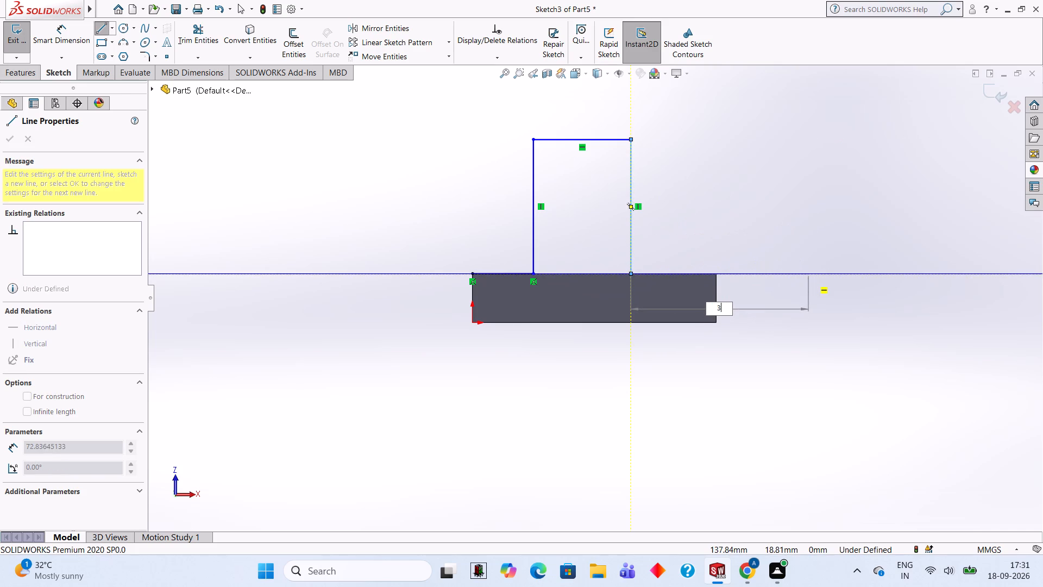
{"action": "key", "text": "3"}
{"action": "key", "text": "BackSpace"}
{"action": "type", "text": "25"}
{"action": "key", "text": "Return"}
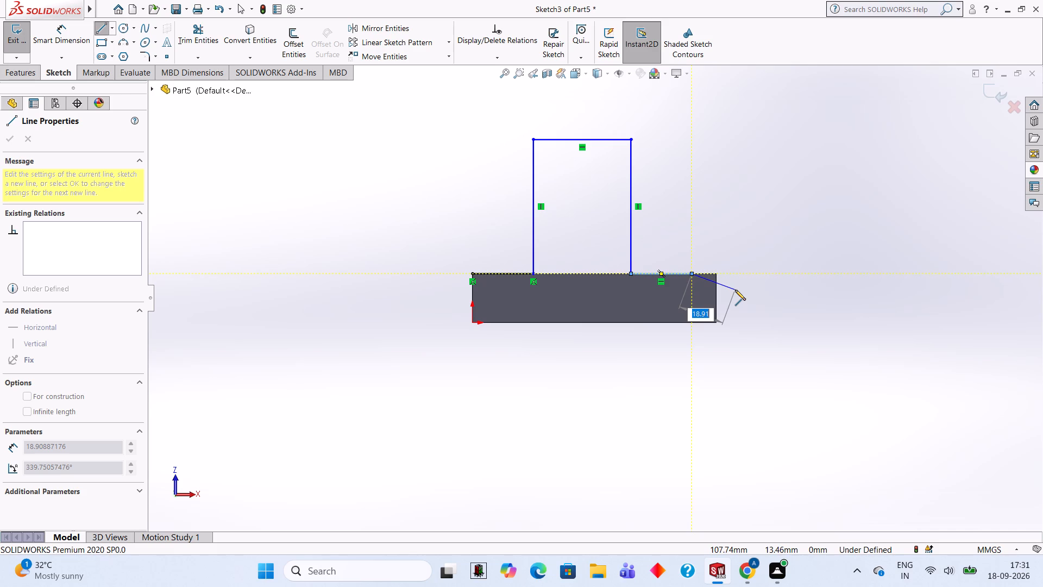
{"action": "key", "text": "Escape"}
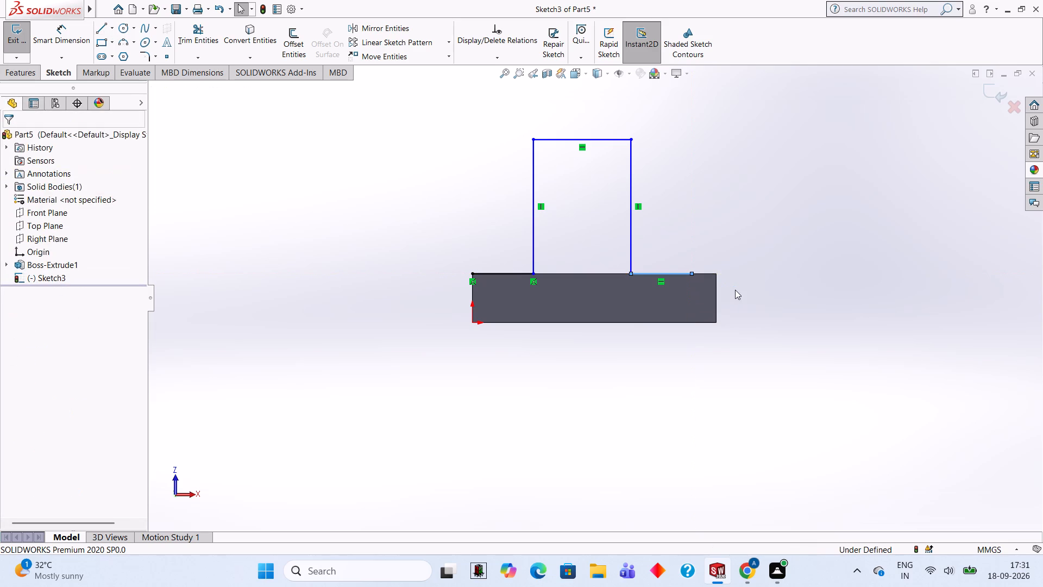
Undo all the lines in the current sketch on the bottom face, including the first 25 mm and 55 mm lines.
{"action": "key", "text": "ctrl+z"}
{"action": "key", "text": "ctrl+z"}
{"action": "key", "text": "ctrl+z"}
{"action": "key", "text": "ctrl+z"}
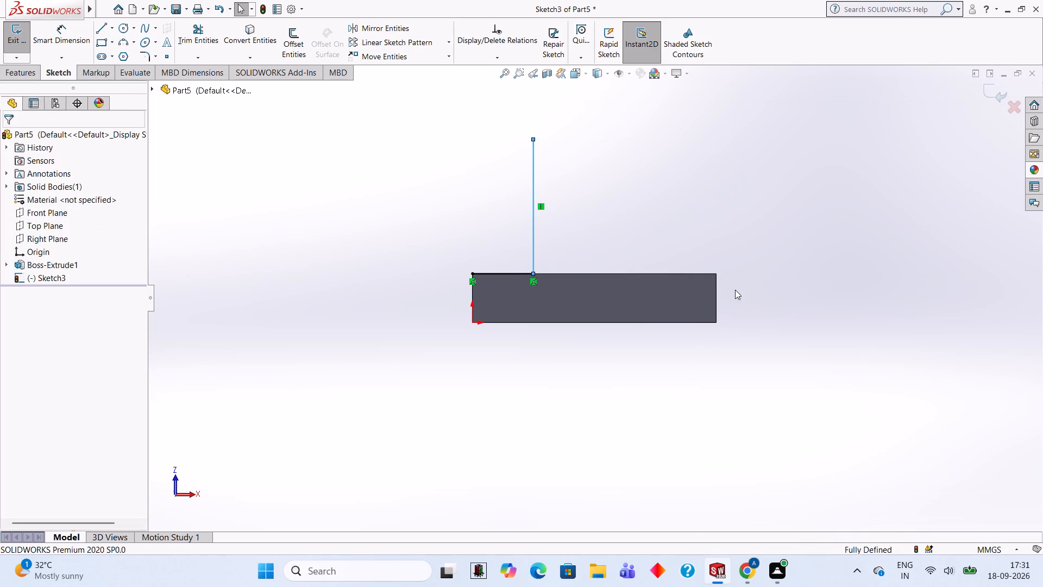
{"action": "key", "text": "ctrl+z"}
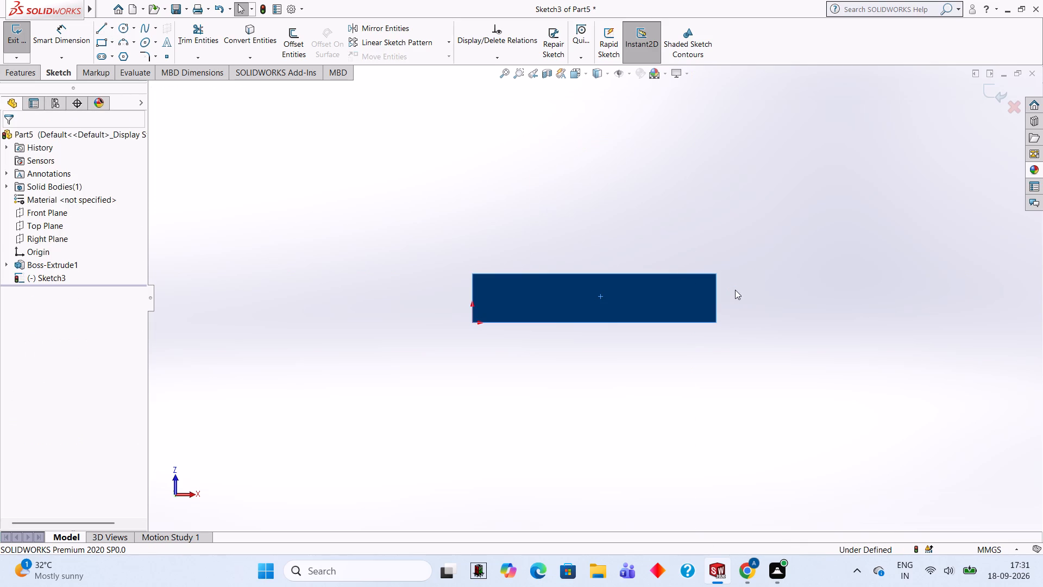
Sketch a 30 mm line along the block's front edge from its X=0 corner, plus a 55 mm perpendicular line outward.
{"action": "left_click", "coordinate": [102, 33]}
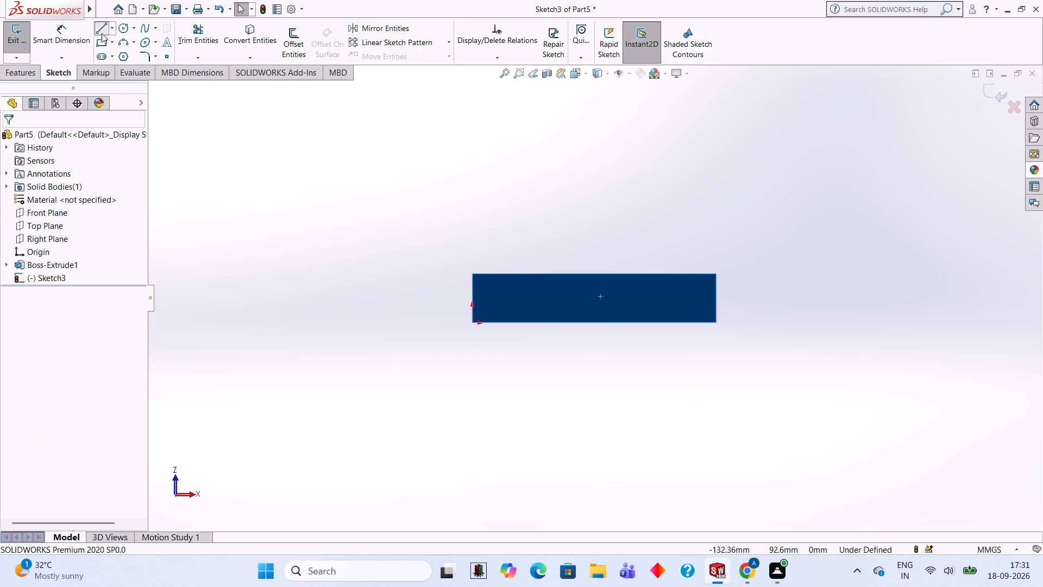
{"action": "left_click", "coordinate": [472, 273]}
{"action": "type", "text": "30"}
{"action": "key", "text": "Return"}
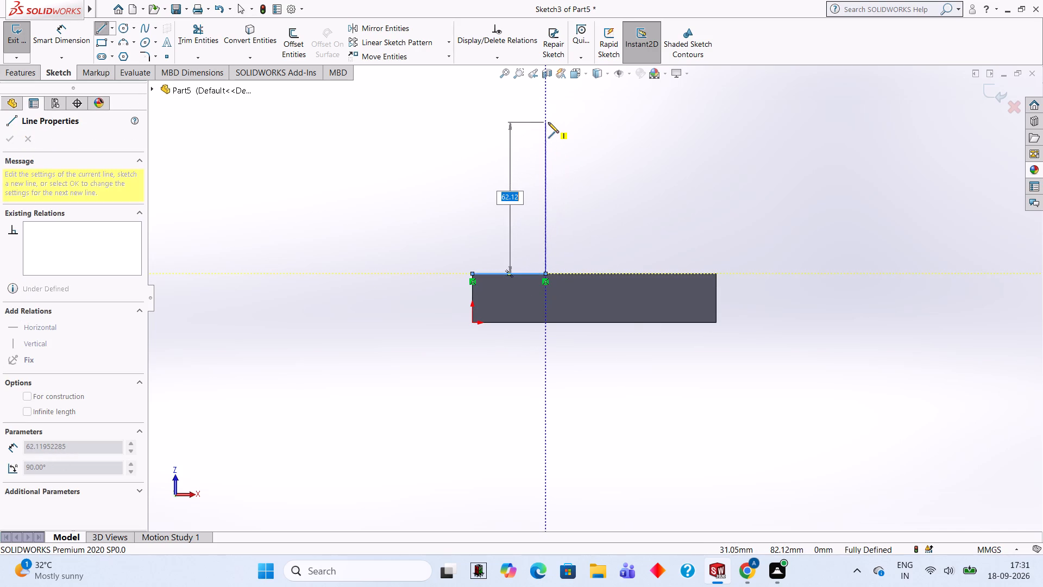
{"action": "type", "text": "55"}
{"action": "key", "text": "Return"}
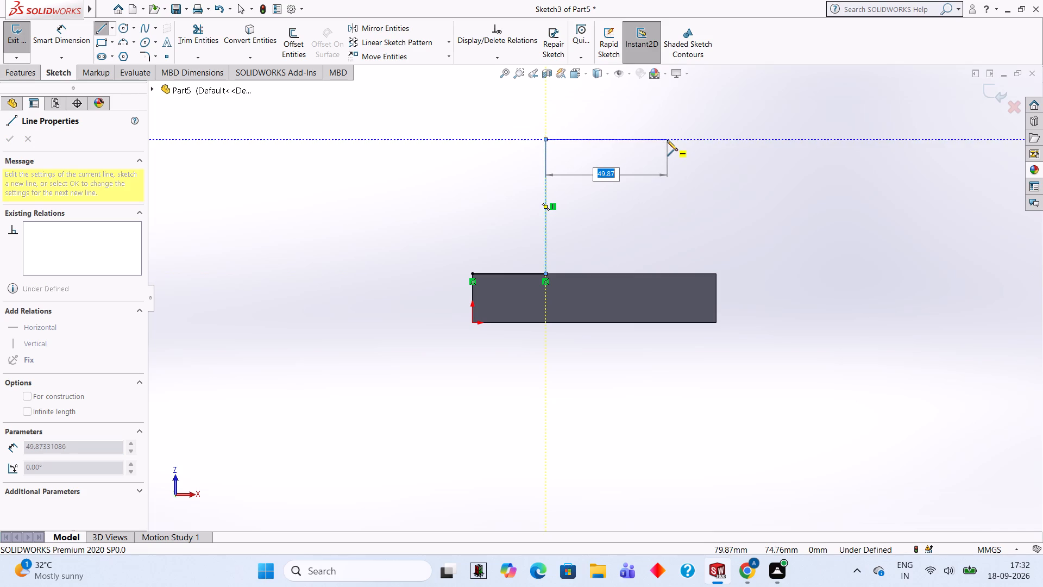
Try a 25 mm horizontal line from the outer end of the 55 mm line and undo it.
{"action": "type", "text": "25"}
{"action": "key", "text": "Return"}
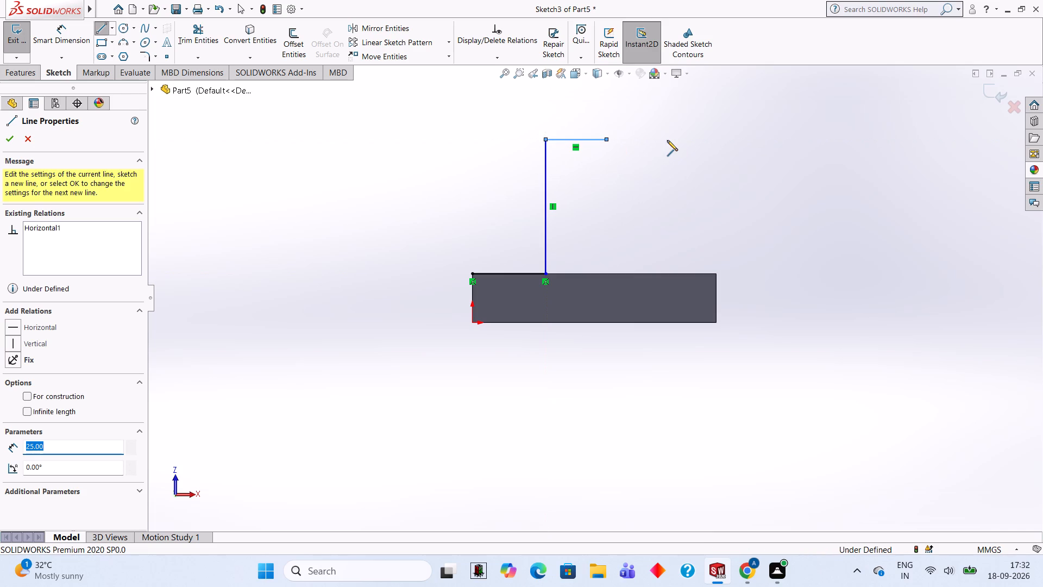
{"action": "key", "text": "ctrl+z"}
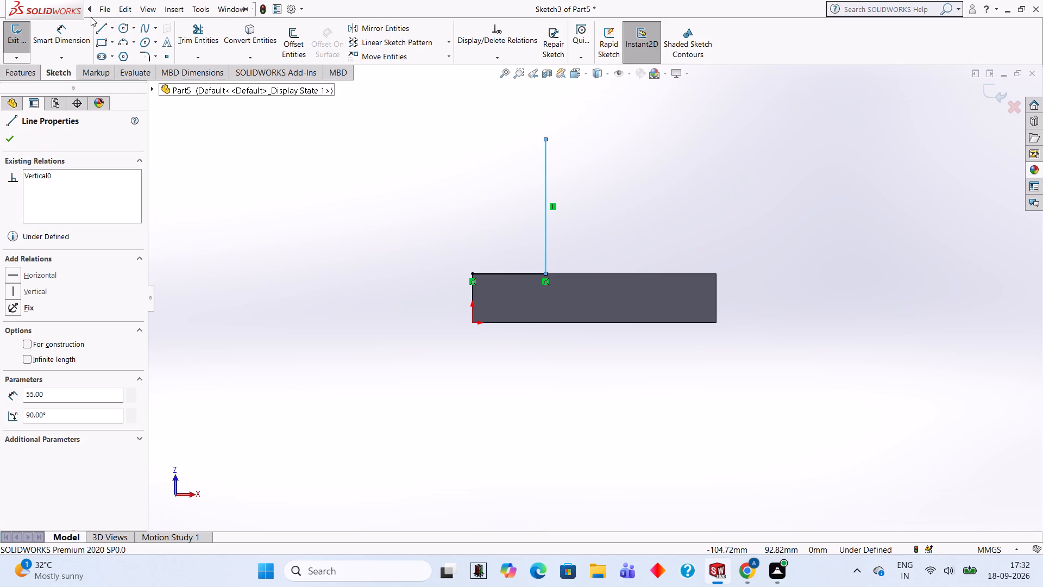
Sketch a 40 mm horizontal line from the 55 mm line's outer end, a 55 mm line back to the block, and a 30 mm line along its edge.
{"action": "left_click", "coordinate": [105, 35]}
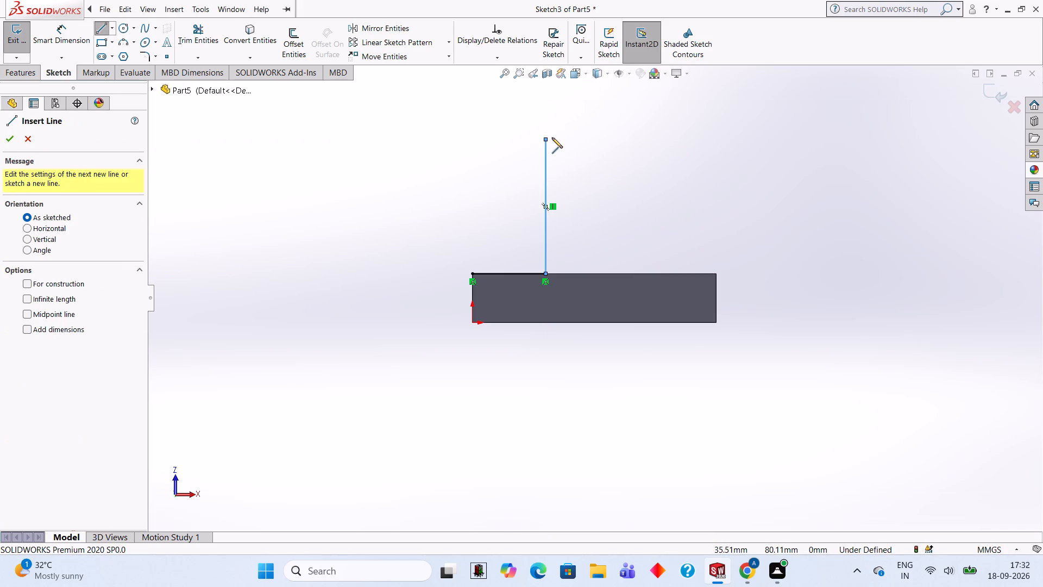
{"action": "left_click", "coordinate": [543, 137]}
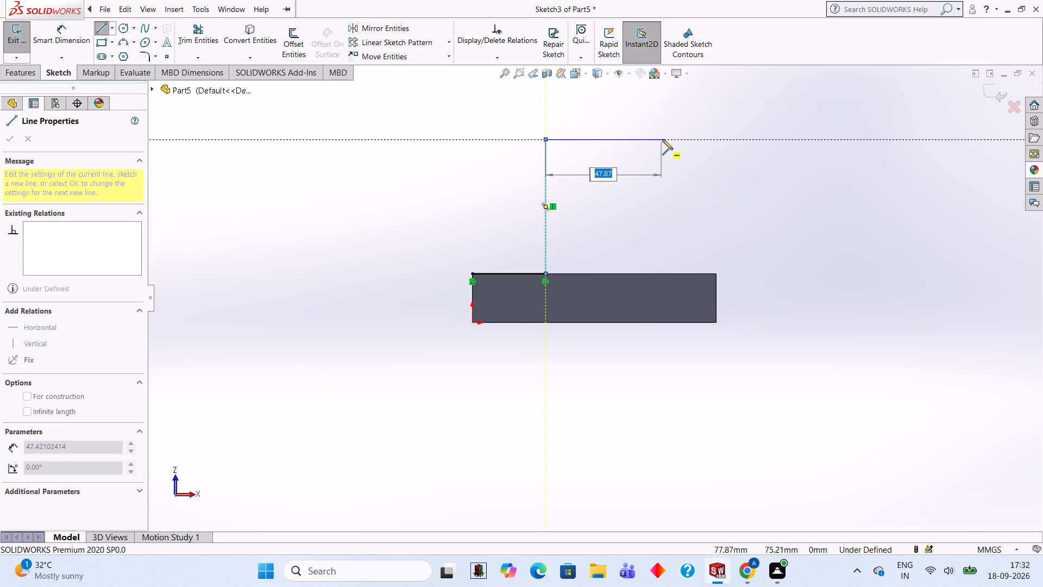
{"action": "type", "text": "40"}
{"action": "key", "text": "Return"}
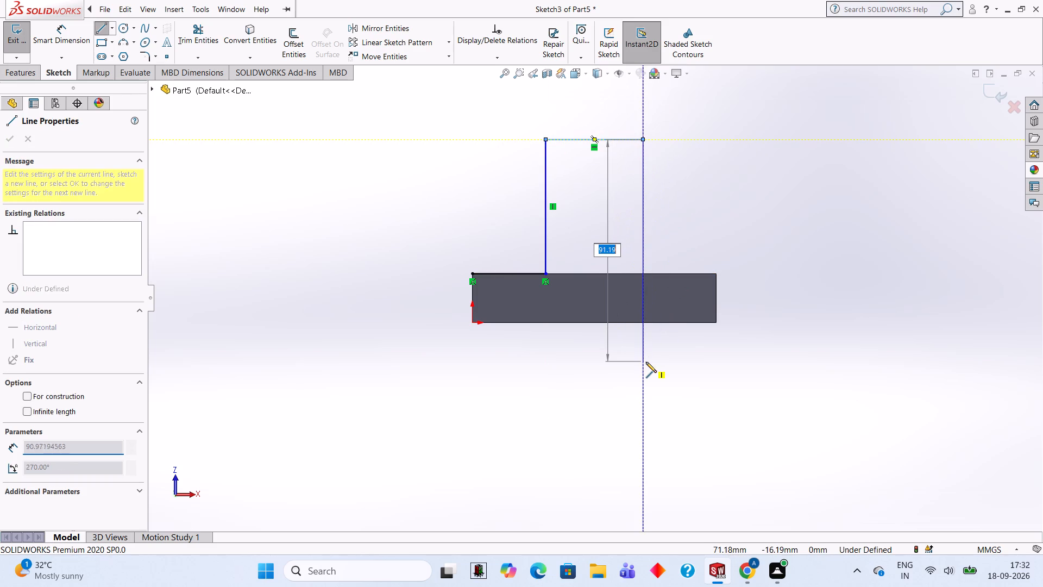
{"action": "type", "text": "55"}
{"action": "key", "text": "Return"}
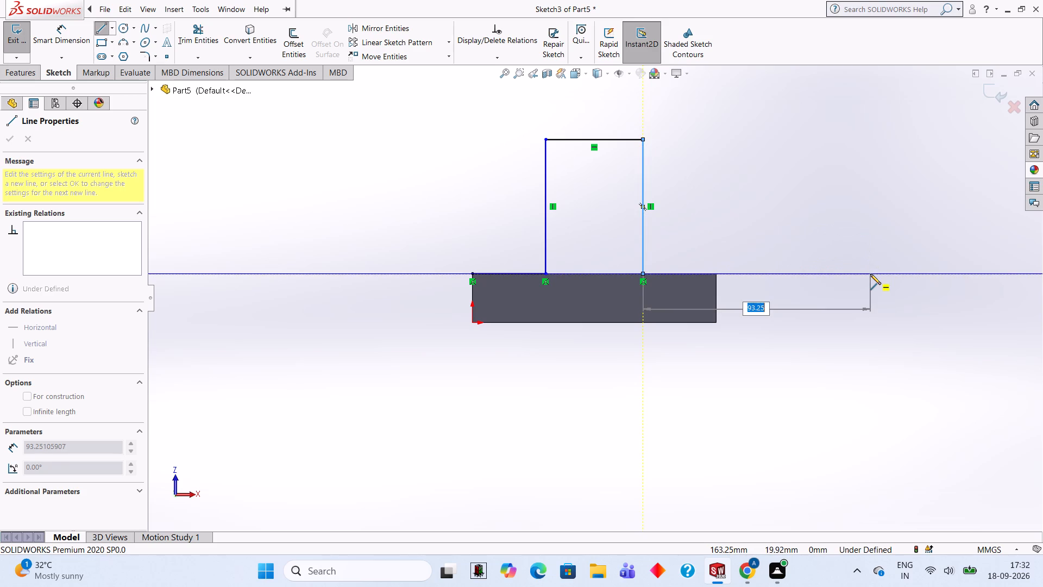
{"action": "type", "text": "30"}
{"action": "key", "text": "Return"}
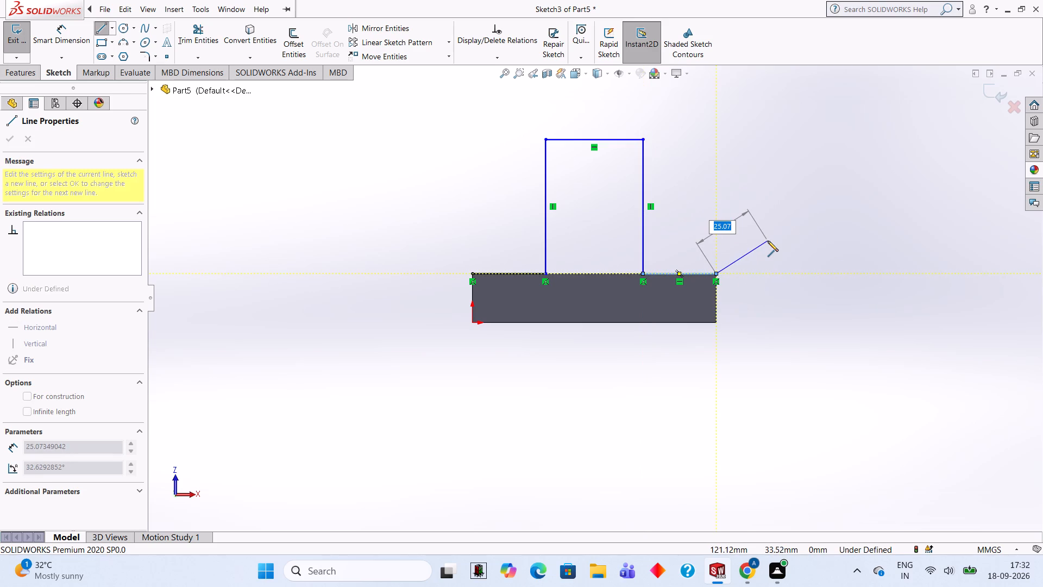
{"action": "key", "text": "Escape"}
Examine closely how the end of the last 30 mm line meets the block's corner.
{"action": "scroll", "coordinate": [739, 358], "scroll_direction": "down", "scroll_amount": 7}
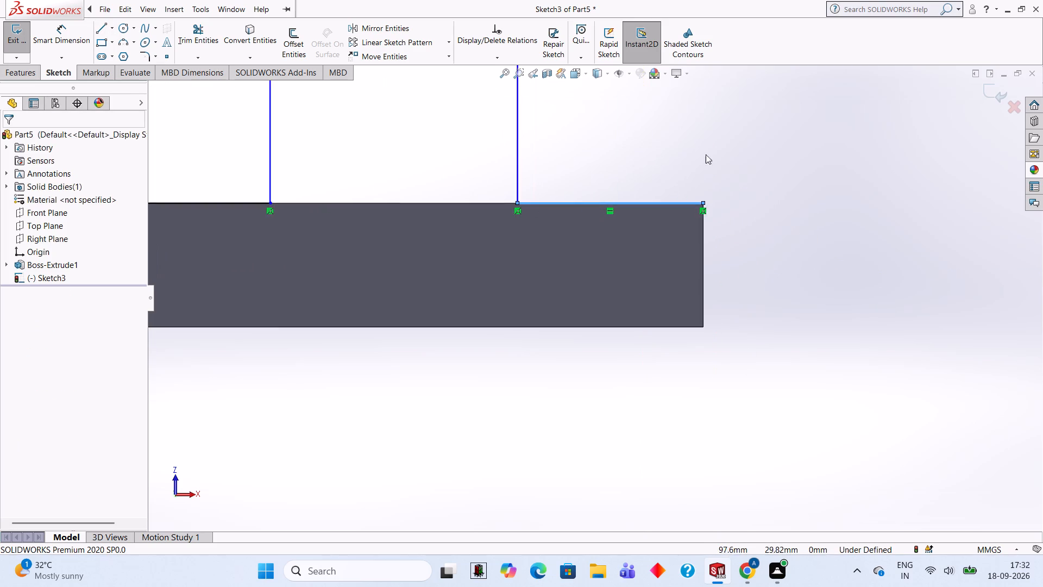
{"action": "scroll", "coordinate": [706, 154], "scroll_direction": "down", "scroll_amount": 7}
{"action": "scroll", "coordinate": [577, 281], "scroll_direction": "down", "scroll_amount": 7}
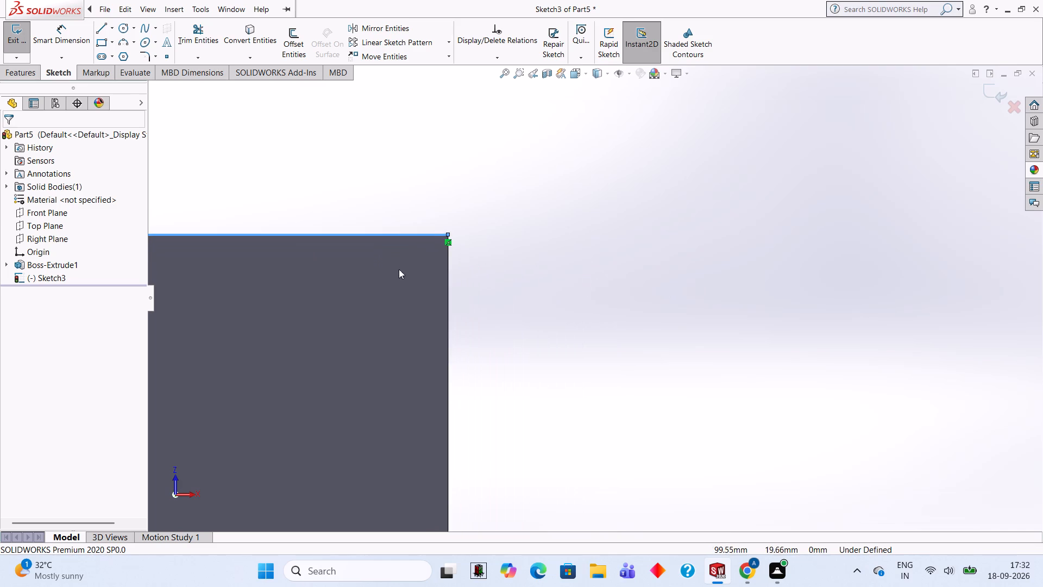
{"action": "scroll", "coordinate": [399, 269], "scroll_direction": "down", "scroll_amount": 5}
{"action": "scroll", "coordinate": [598, 232], "scroll_direction": "down", "scroll_amount": 11}
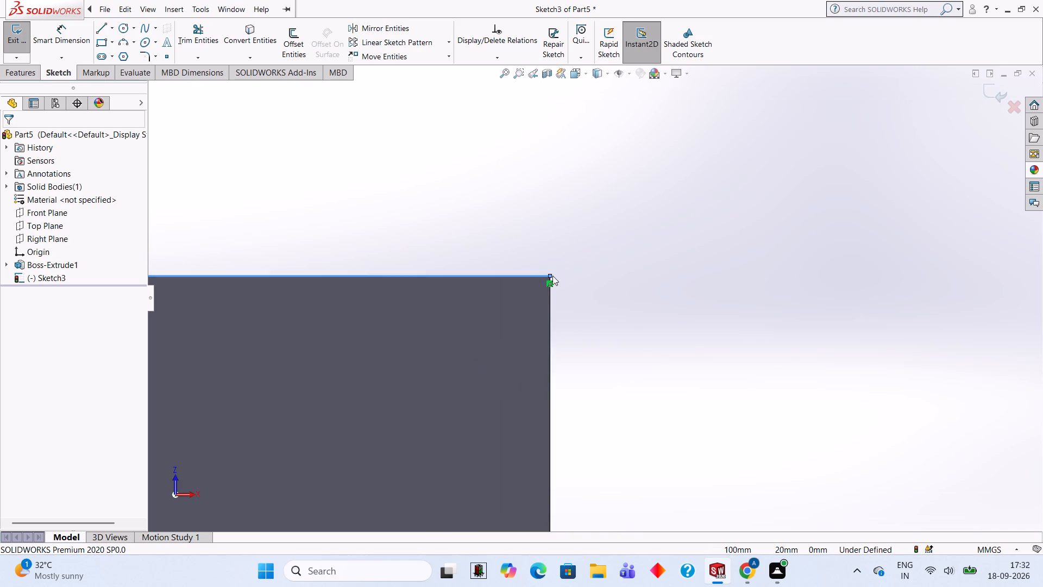
{"action": "scroll", "coordinate": [552, 276], "scroll_direction": "down", "scroll_amount": 8}
{"action": "scroll", "coordinate": [638, 247], "scroll_direction": "up", "scroll_amount": 20}
{"action": "scroll", "coordinate": [638, 247], "scroll_direction": "up", "scroll_amount": 7}
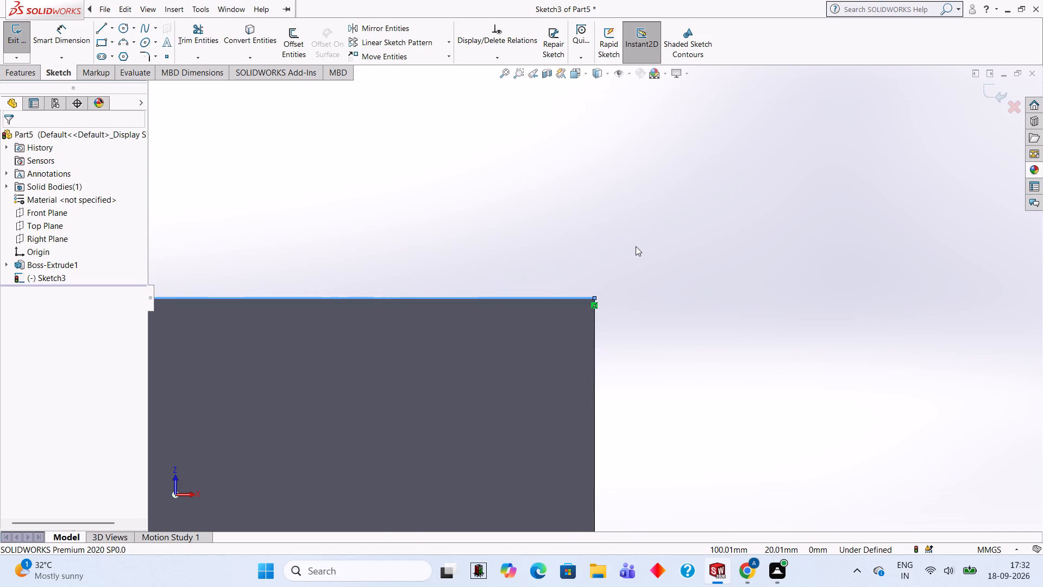
{"action": "scroll", "coordinate": [636, 246], "scroll_direction": "up", "scroll_amount": 19}
{"action": "scroll", "coordinate": [636, 246], "scroll_direction": "down", "scroll_amount": 3}
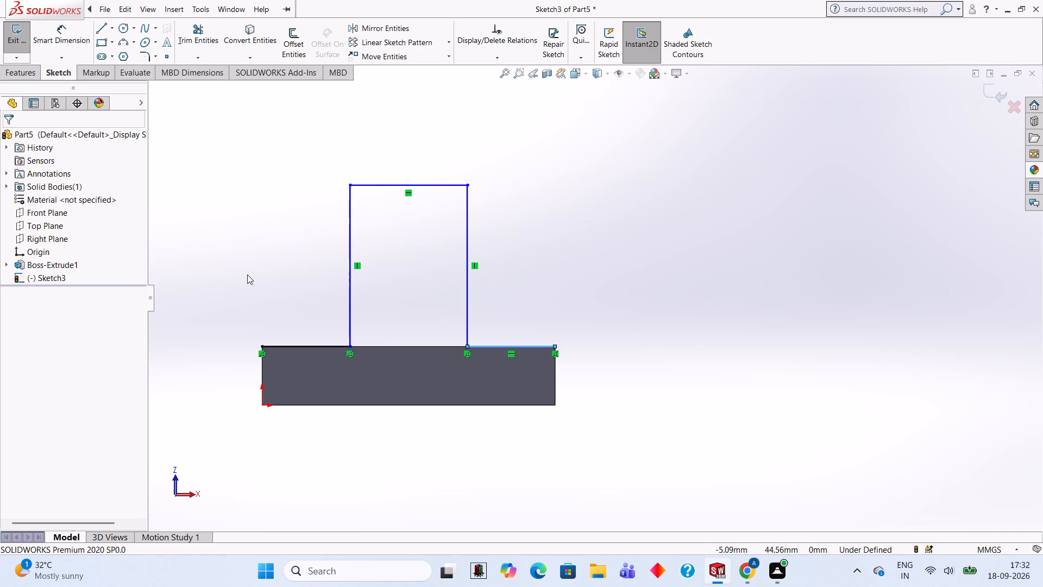
Close the rectangular profile with a 40 mm line along the block's edge, joining the inner ends of the two 55 mm lines.
{"action": "left_click", "coordinate": [102, 32]}
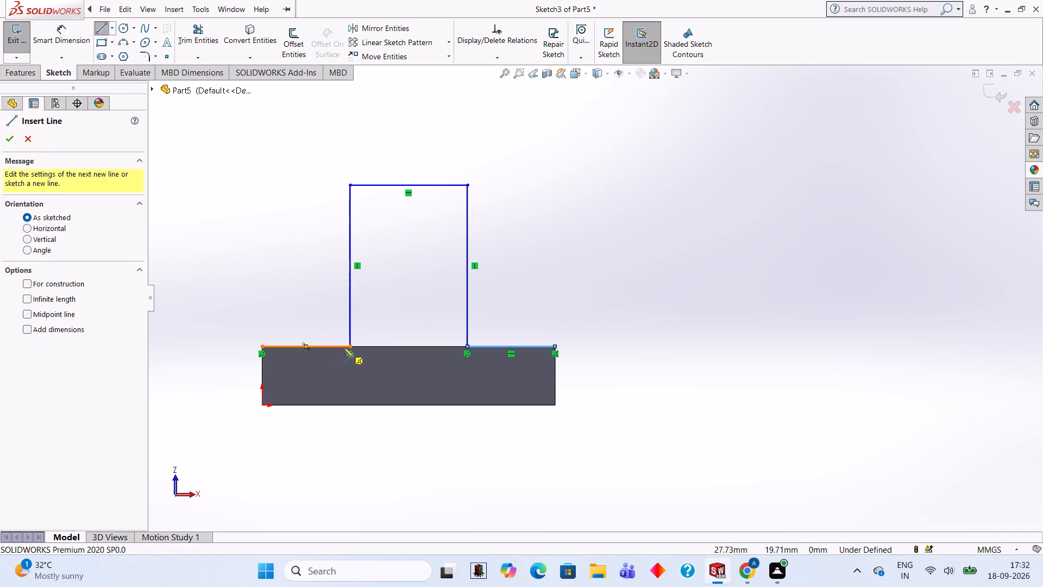
{"action": "left_click", "coordinate": [350, 347]}
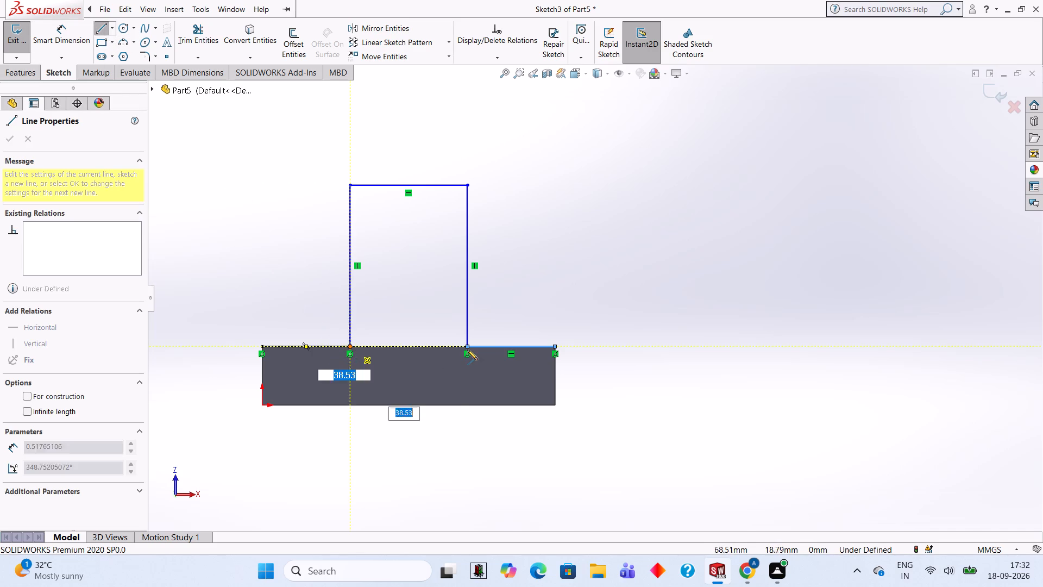
{"action": "left_click", "coordinate": [465, 347]}
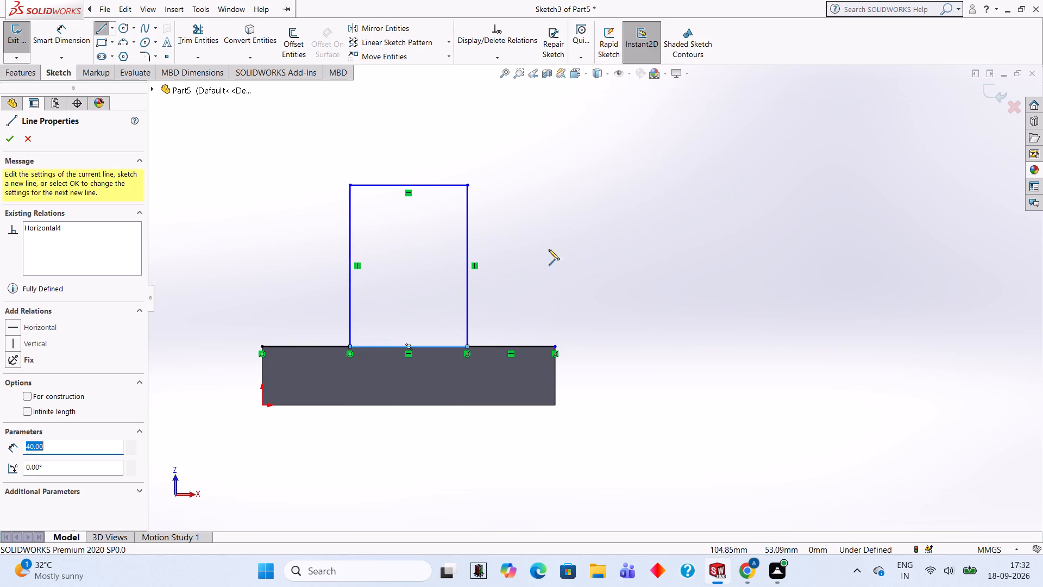
Delete the two 30 mm lines along the block's edge on either side of the closed rectangle.
{"action": "left_click", "coordinate": [498, 345]}
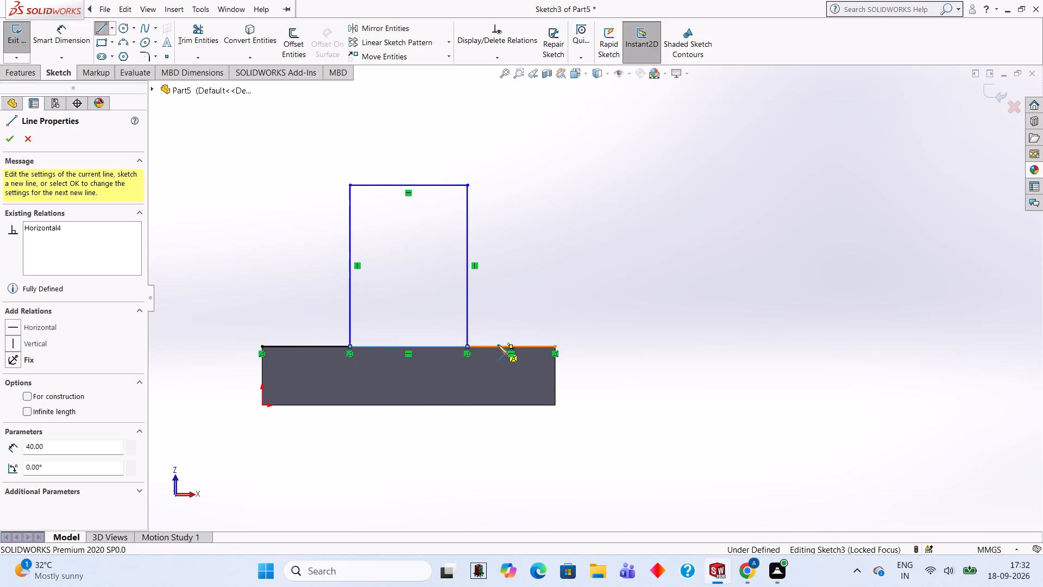
{"action": "key", "text": "Delete"}
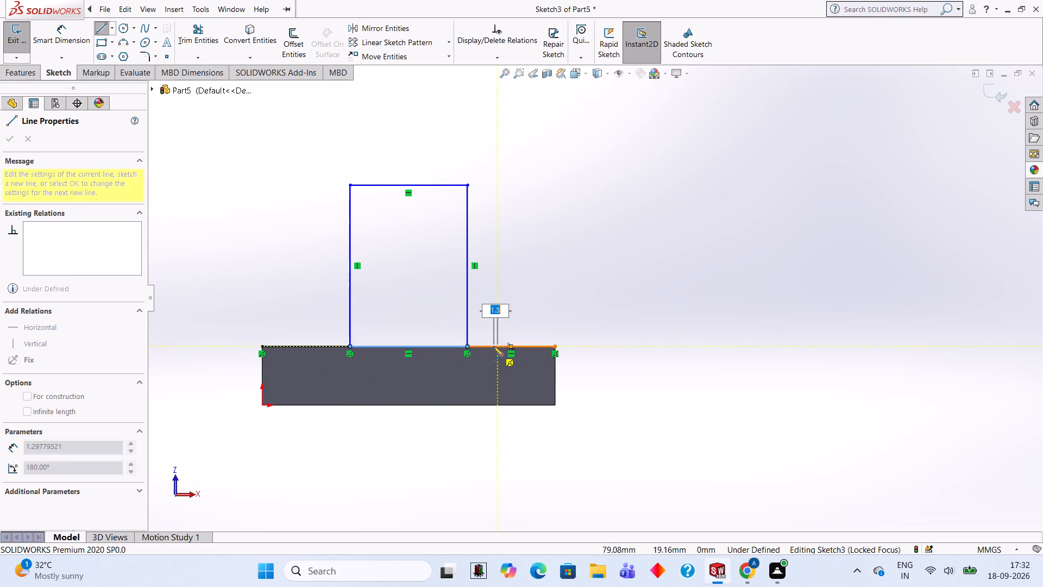
{"action": "key", "text": "Escape"}
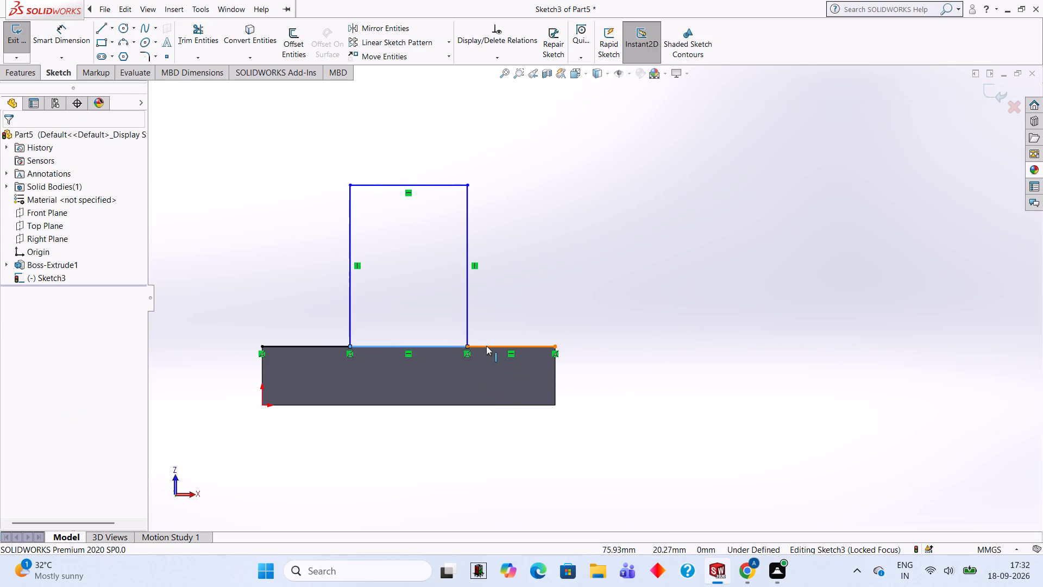
{"action": "left_click", "coordinate": [486, 346]}
{"action": "key", "text": "Delete"}
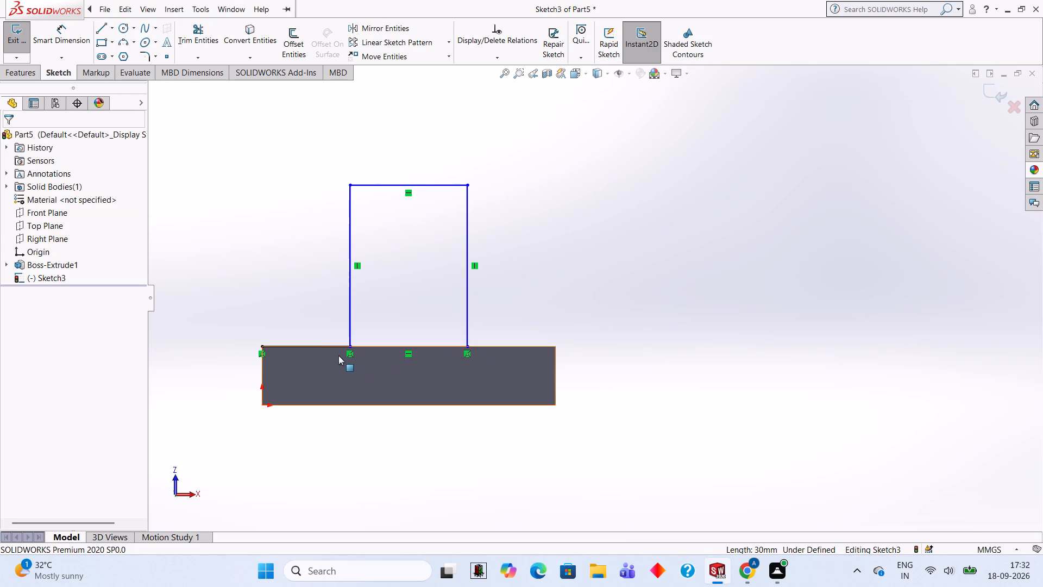
{"action": "left_click", "coordinate": [330, 345]}
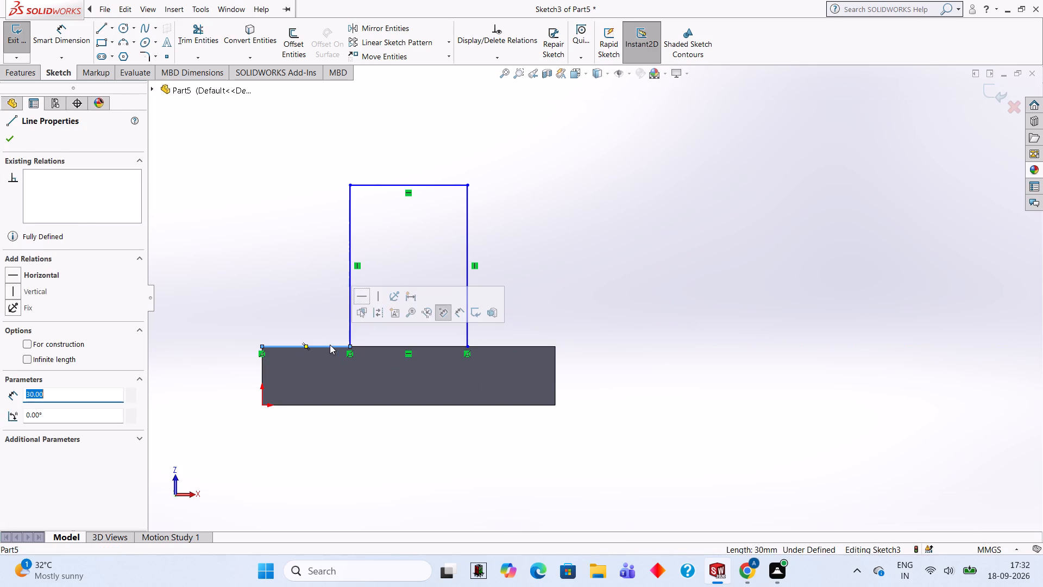
{"action": "key", "text": "Delete"}
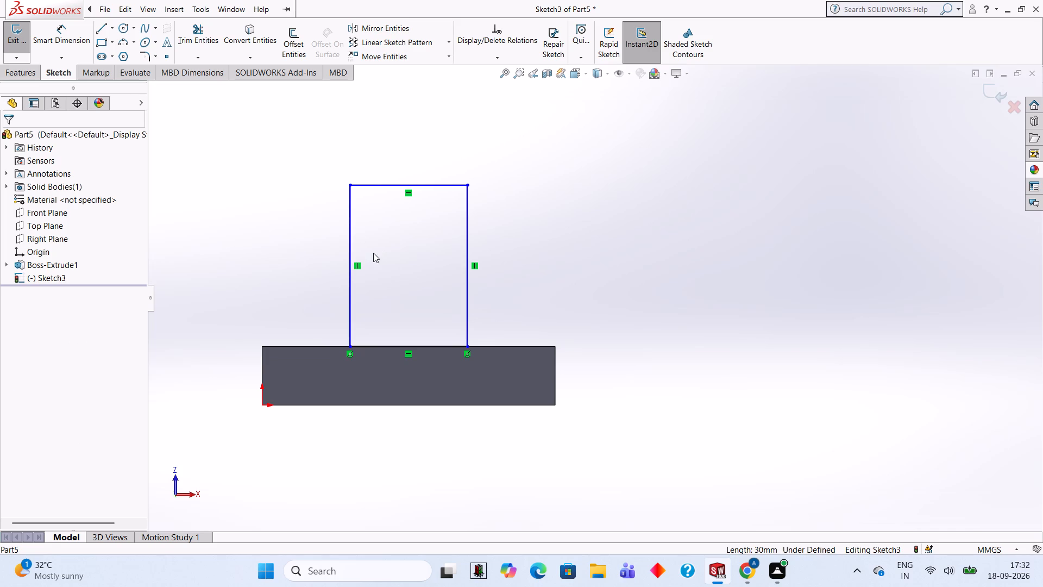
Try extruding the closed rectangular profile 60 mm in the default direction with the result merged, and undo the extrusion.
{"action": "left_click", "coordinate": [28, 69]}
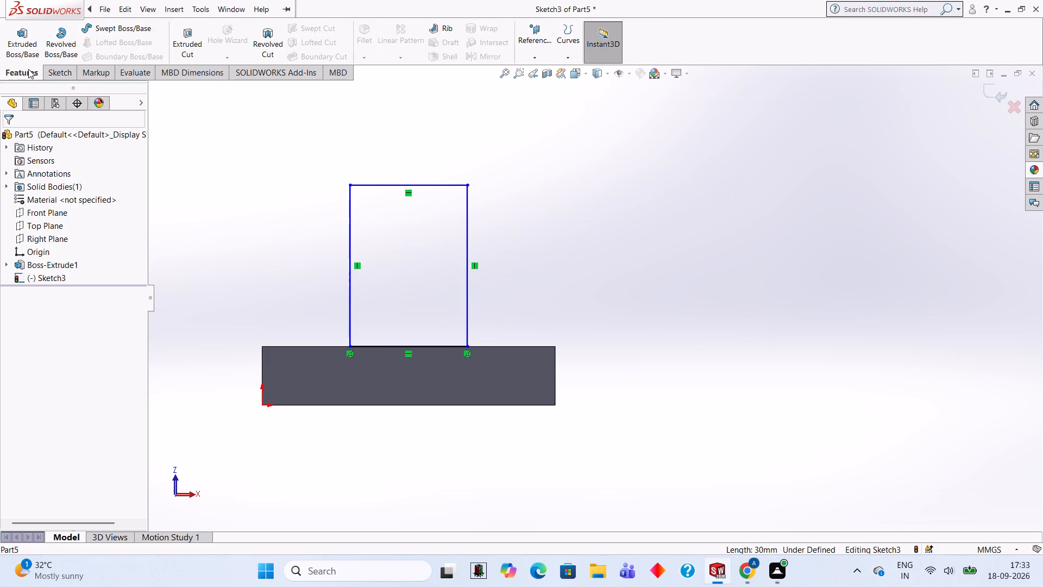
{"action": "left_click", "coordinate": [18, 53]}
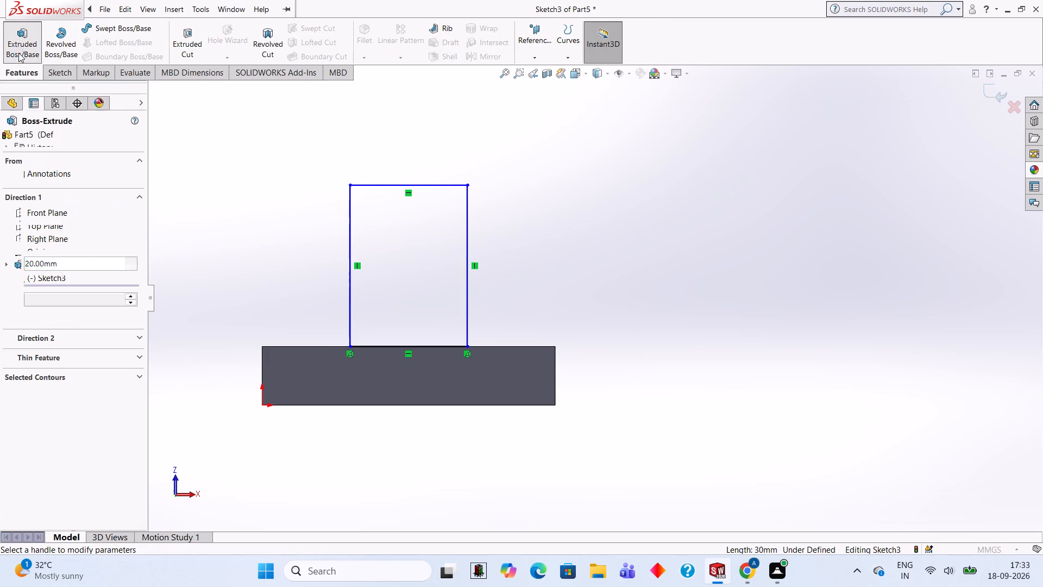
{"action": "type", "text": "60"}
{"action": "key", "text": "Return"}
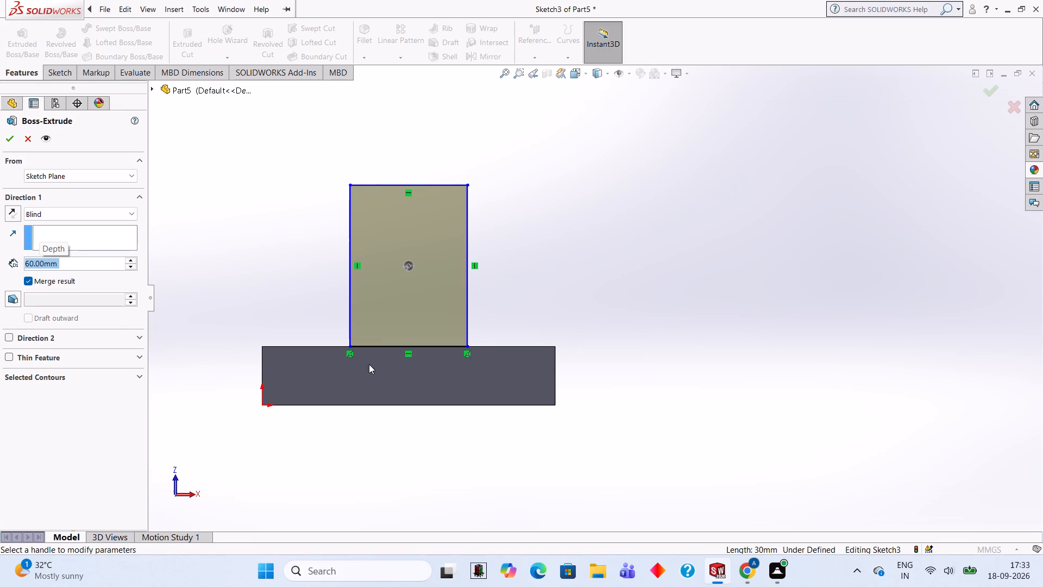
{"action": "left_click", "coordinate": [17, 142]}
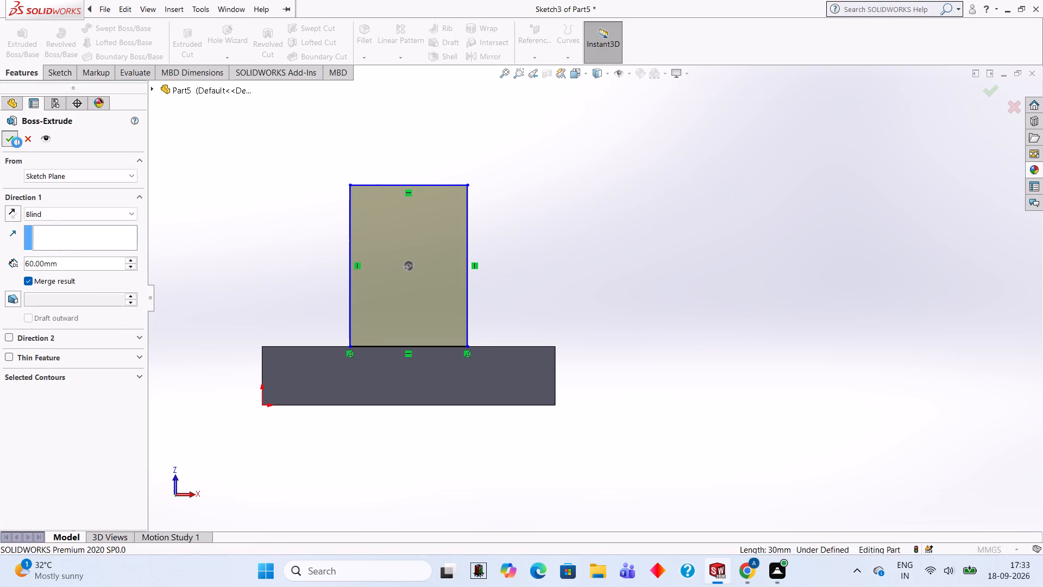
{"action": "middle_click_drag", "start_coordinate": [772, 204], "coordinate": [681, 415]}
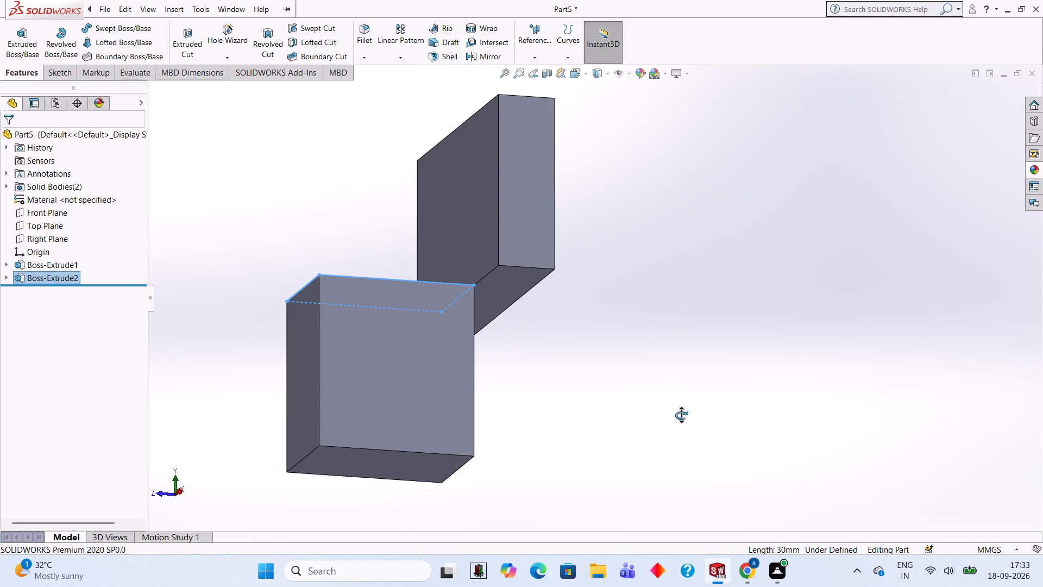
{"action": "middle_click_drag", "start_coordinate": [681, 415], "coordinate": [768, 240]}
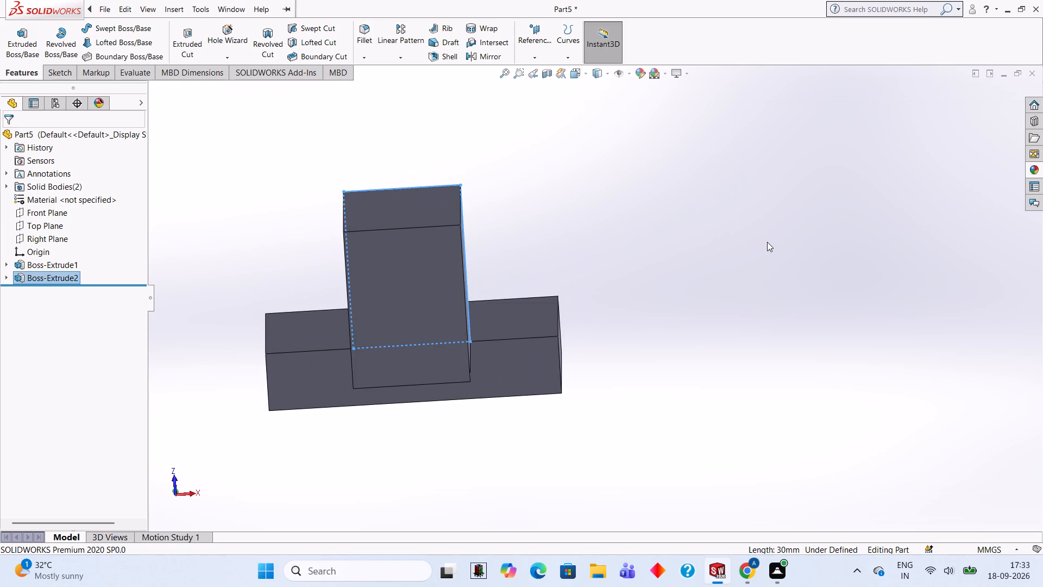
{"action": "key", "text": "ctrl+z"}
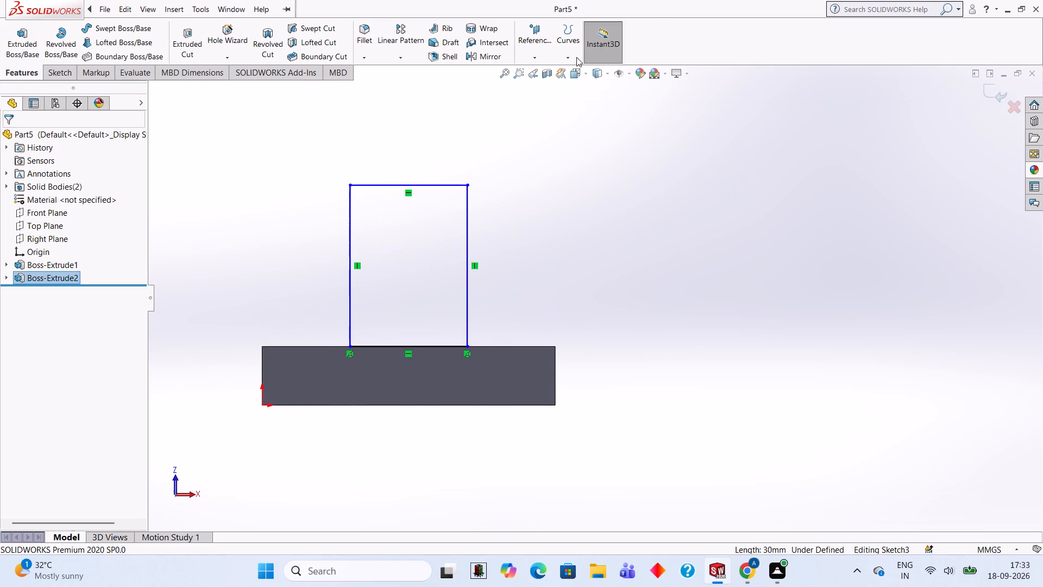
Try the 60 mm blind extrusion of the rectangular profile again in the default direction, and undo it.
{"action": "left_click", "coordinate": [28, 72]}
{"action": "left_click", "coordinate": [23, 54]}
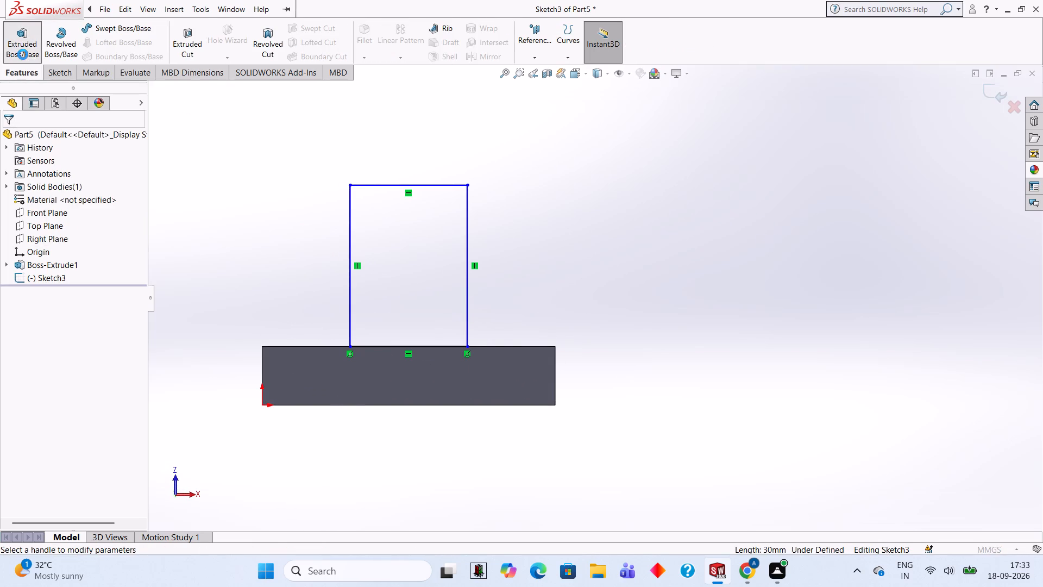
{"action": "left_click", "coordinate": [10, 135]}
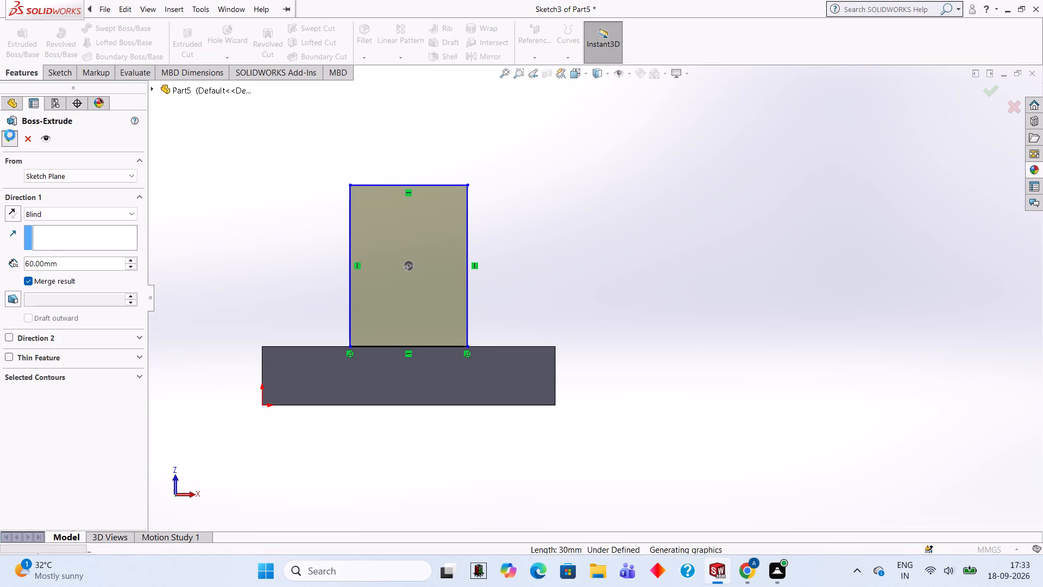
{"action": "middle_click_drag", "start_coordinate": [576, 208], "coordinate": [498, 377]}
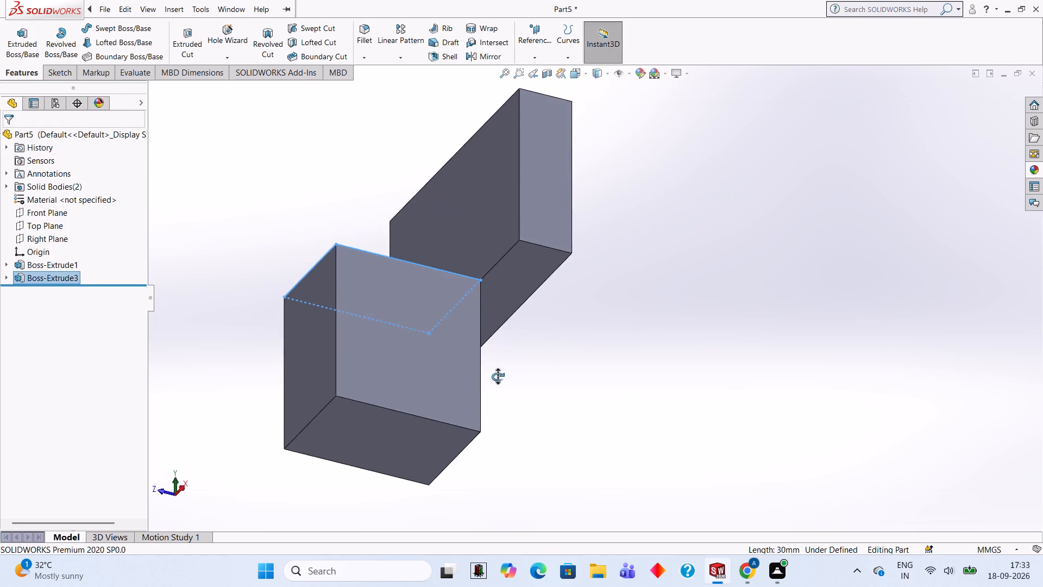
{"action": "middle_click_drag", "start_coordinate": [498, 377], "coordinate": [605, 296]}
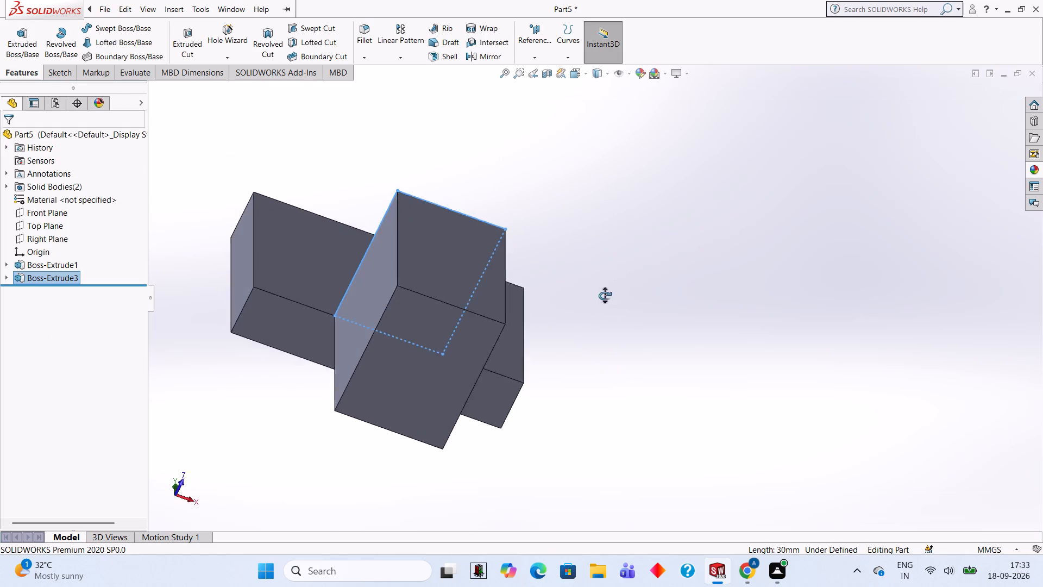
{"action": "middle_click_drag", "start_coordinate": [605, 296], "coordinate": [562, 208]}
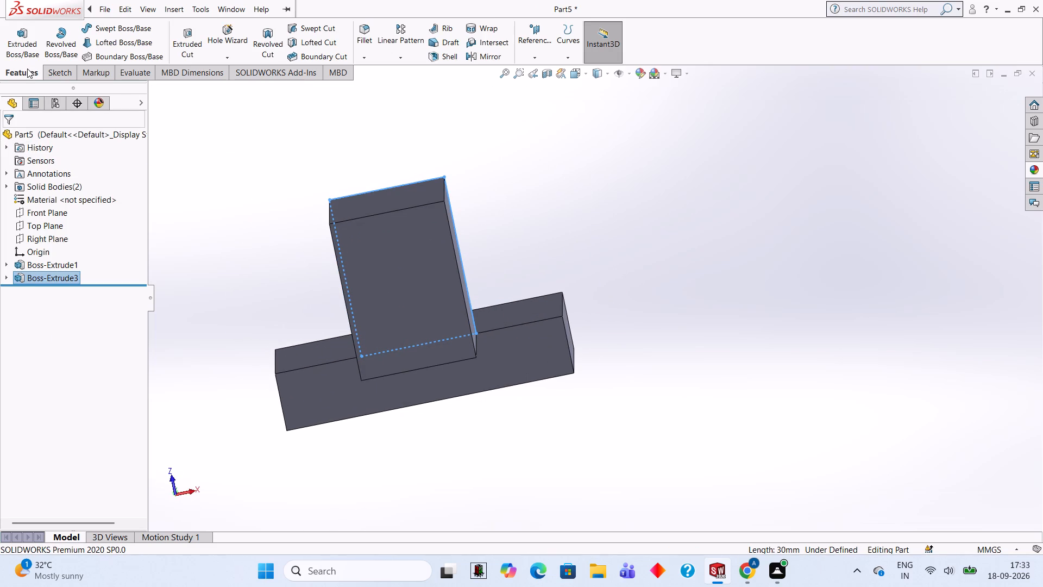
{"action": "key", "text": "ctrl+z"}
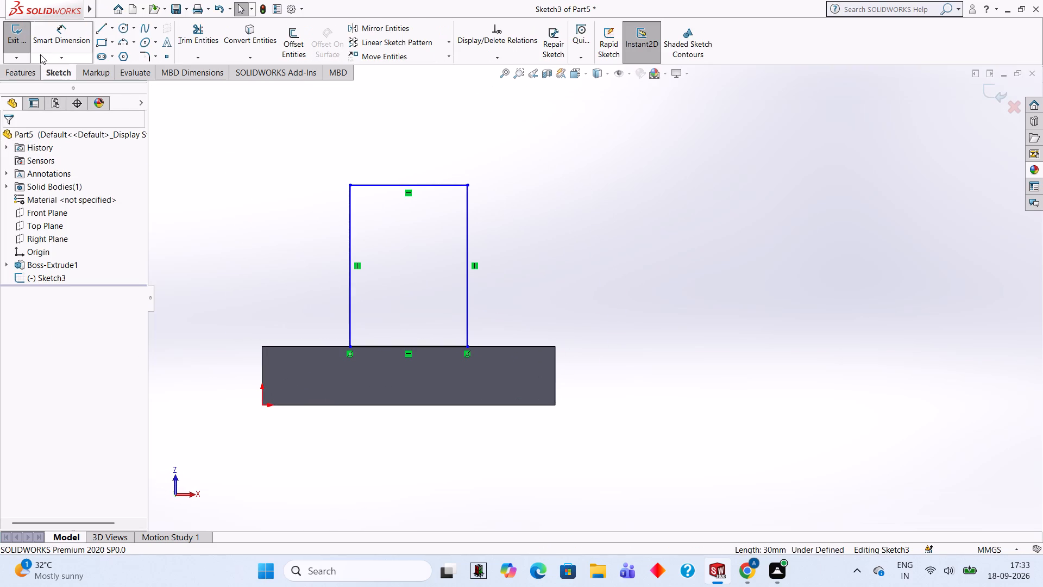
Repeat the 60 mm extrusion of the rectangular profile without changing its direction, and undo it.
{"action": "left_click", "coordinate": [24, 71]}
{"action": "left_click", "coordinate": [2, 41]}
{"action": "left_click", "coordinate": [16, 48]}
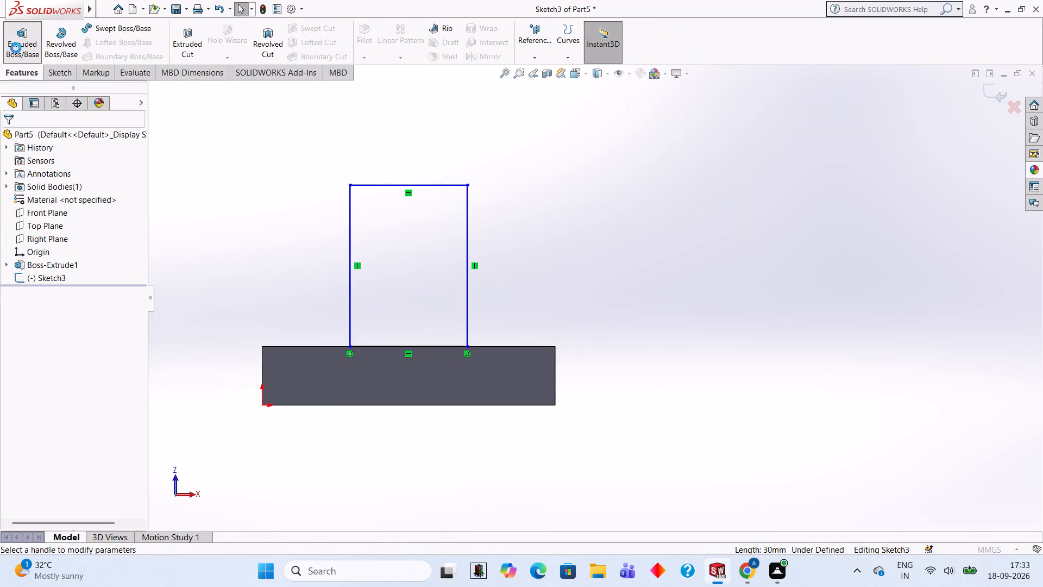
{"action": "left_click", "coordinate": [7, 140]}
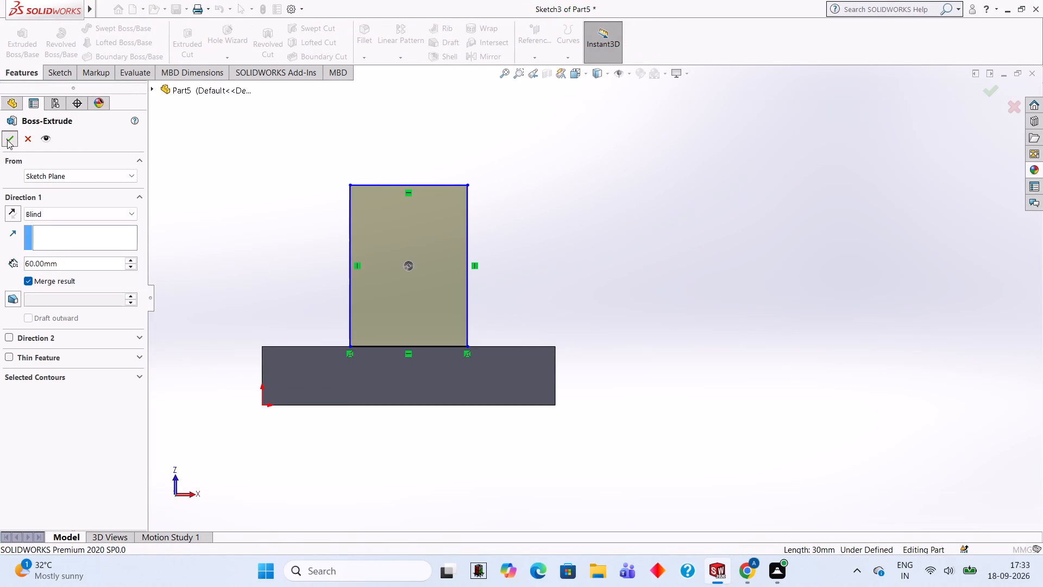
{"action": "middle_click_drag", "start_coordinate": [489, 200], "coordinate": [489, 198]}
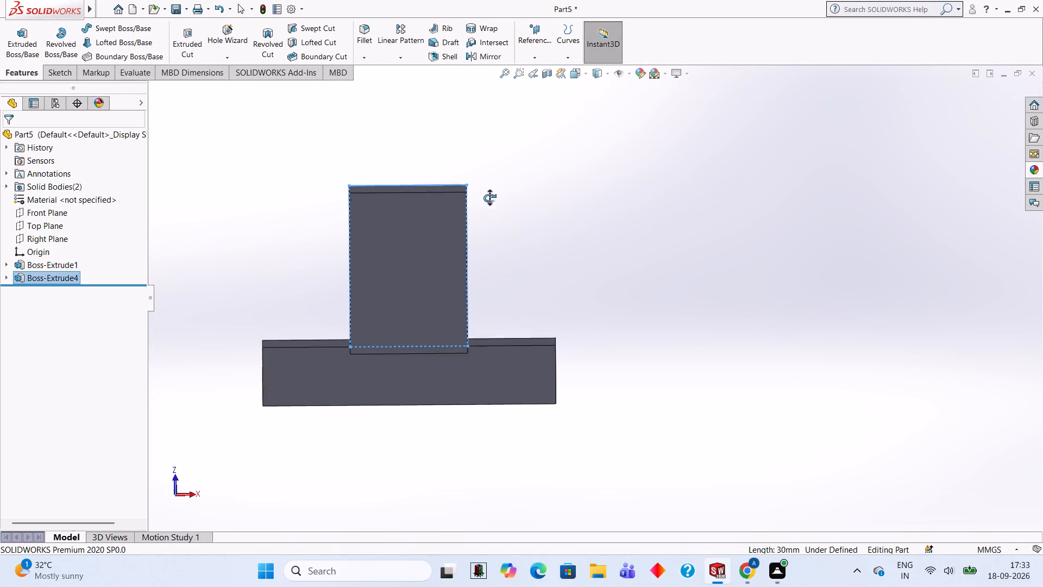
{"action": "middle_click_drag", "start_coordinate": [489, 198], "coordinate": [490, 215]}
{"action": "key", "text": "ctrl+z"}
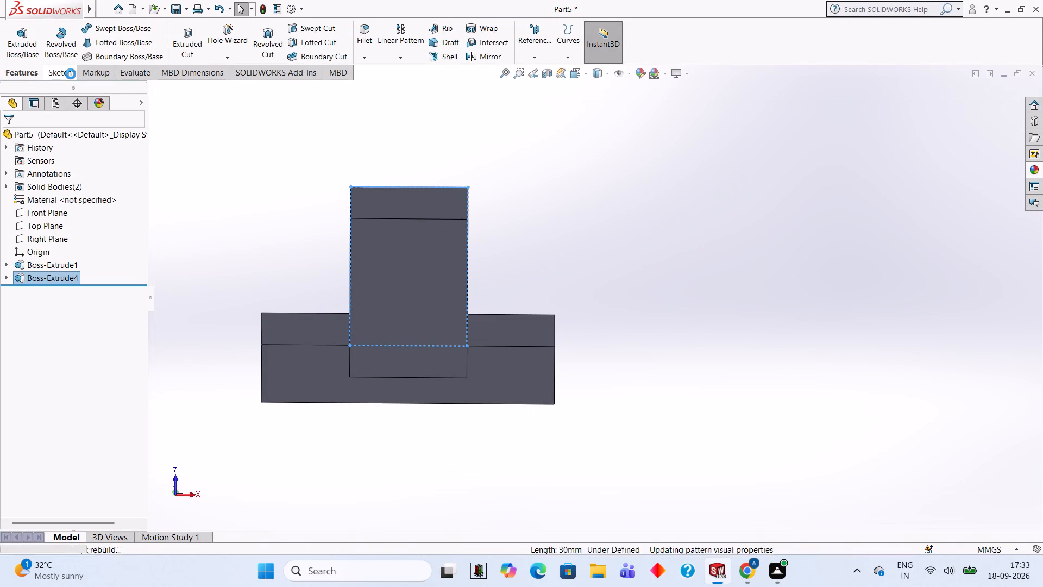
Extrude the rectangular profile 60 mm blind in the reversed direction, merging it with the block.
{"action": "left_click", "coordinate": [23, 69]}
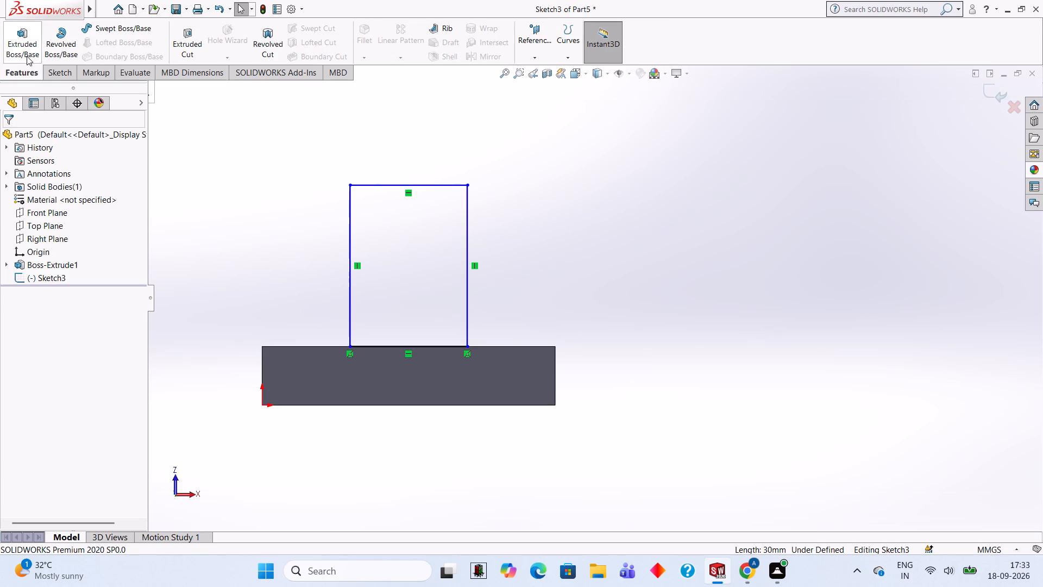
{"action": "left_click", "coordinate": [26, 54]}
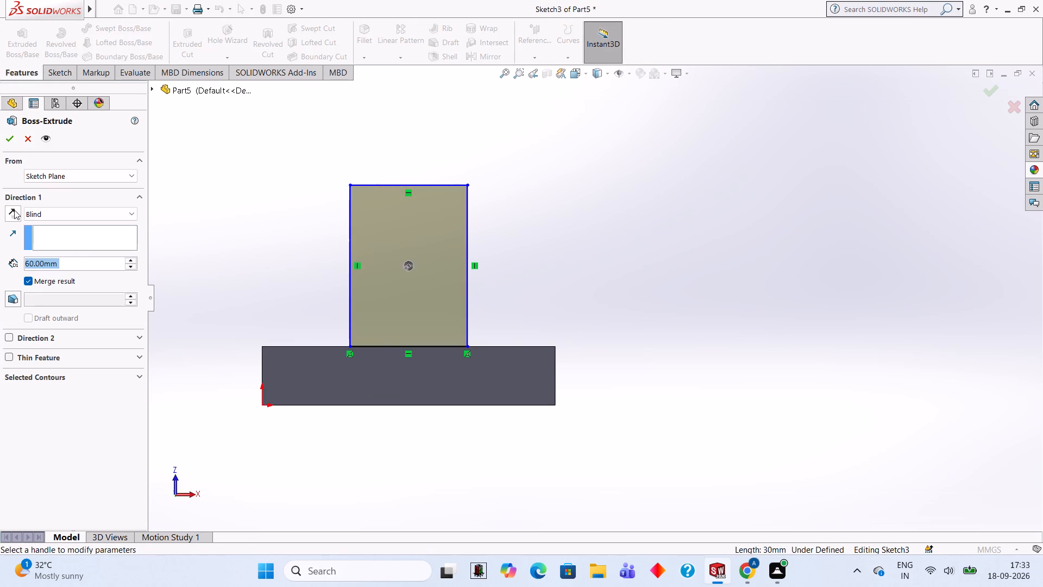
{"action": "left_click", "coordinate": [14, 210]}
{"action": "left_click", "coordinate": [4, 138]}
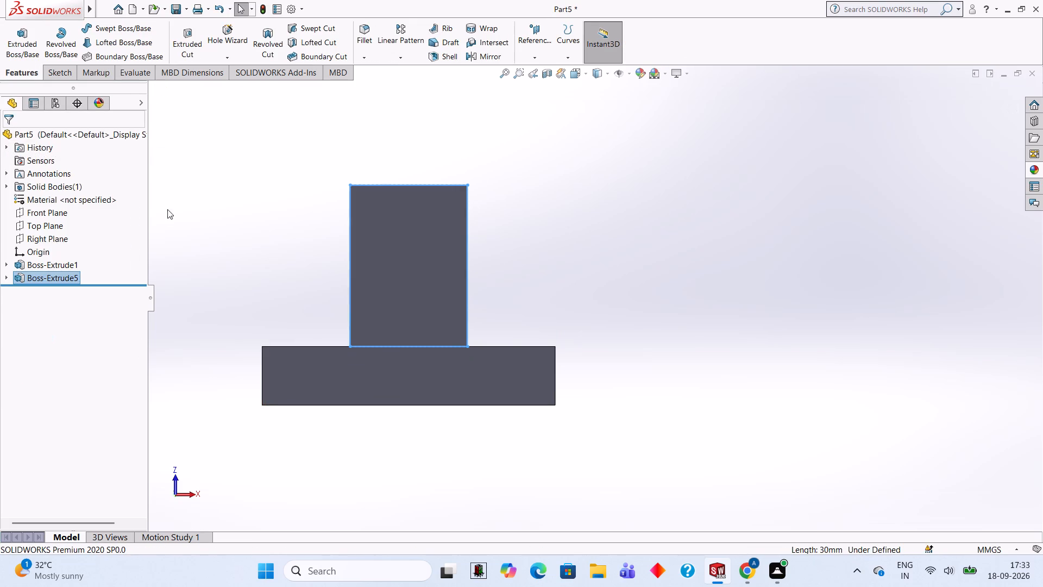
Start a sketch on the block's 100 x 60 mm face beside the projection and view it face-on.
{"action": "middle_click_drag", "start_coordinate": [436, 223], "coordinate": [518, 258]}
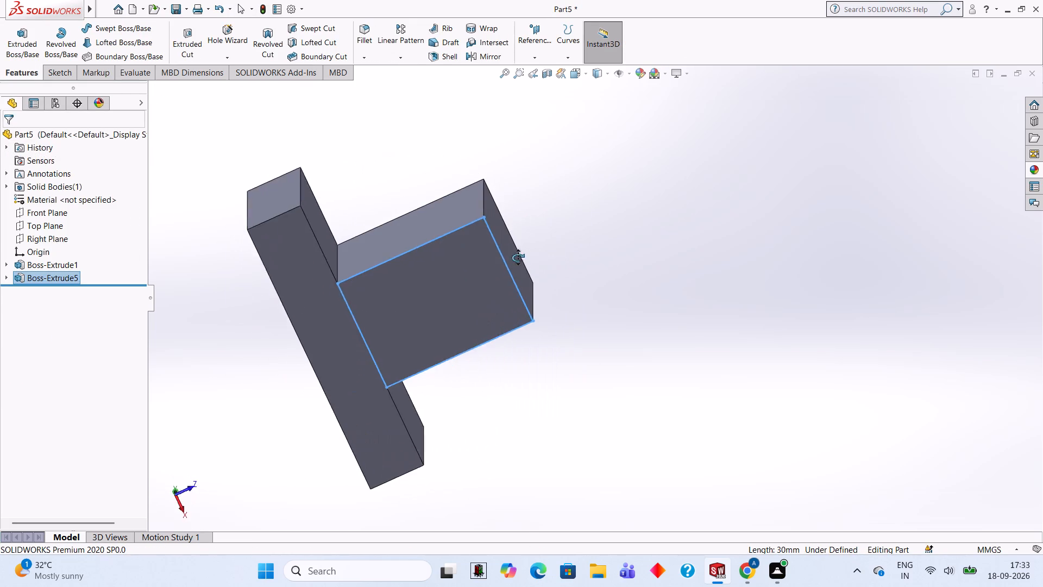
{"action": "middle_click_drag", "start_coordinate": [518, 258], "coordinate": [413, 205]}
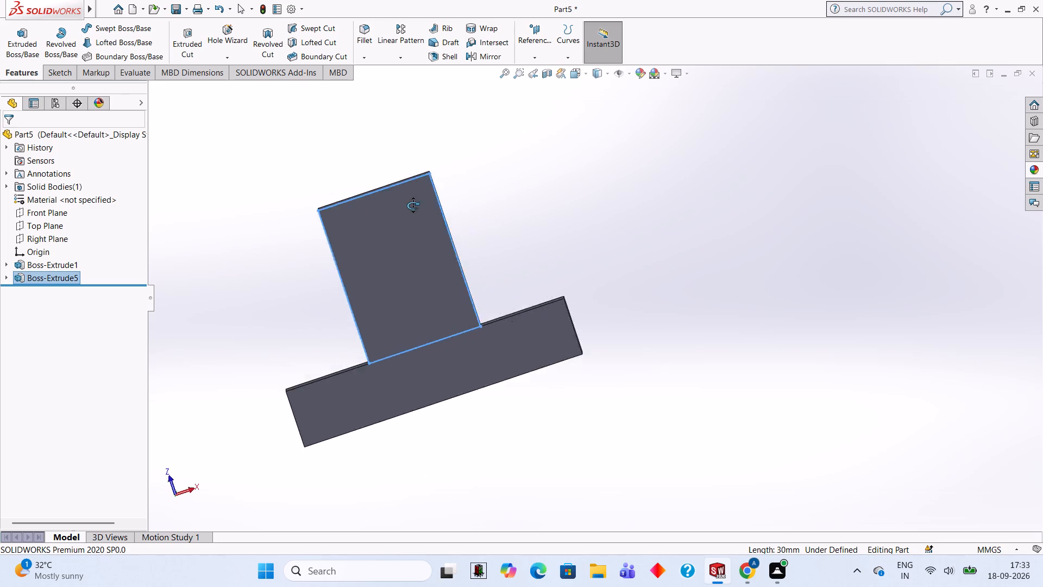
{"action": "middle_click_drag", "start_coordinate": [413, 205], "coordinate": [443, 199]}
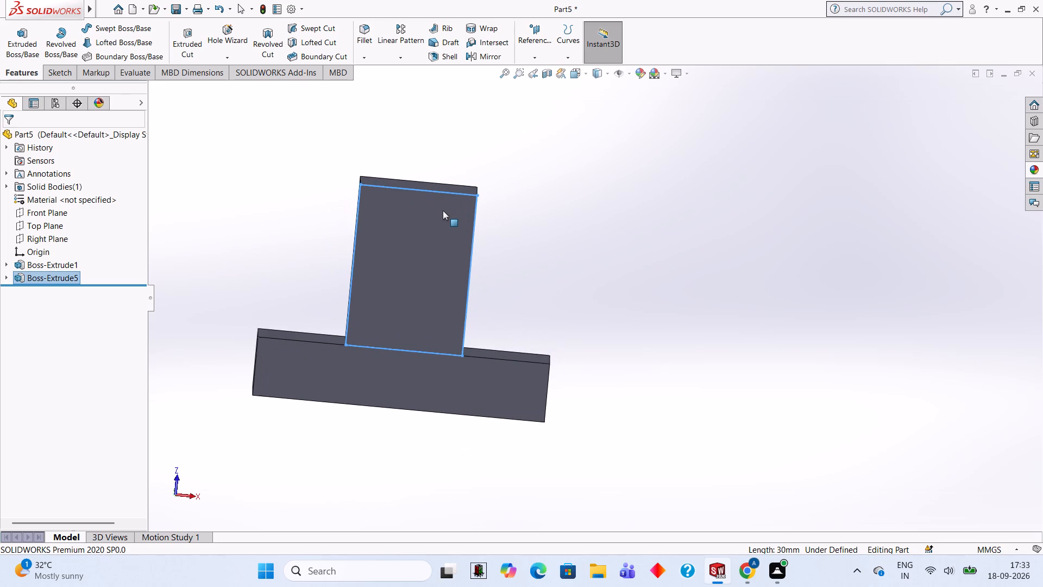
{"action": "middle_click_drag", "start_coordinate": [443, 209], "coordinate": [438, 383]}
{"action": "scroll", "coordinate": [443, 209], "scroll_direction": "down", "scroll_amount": 1}
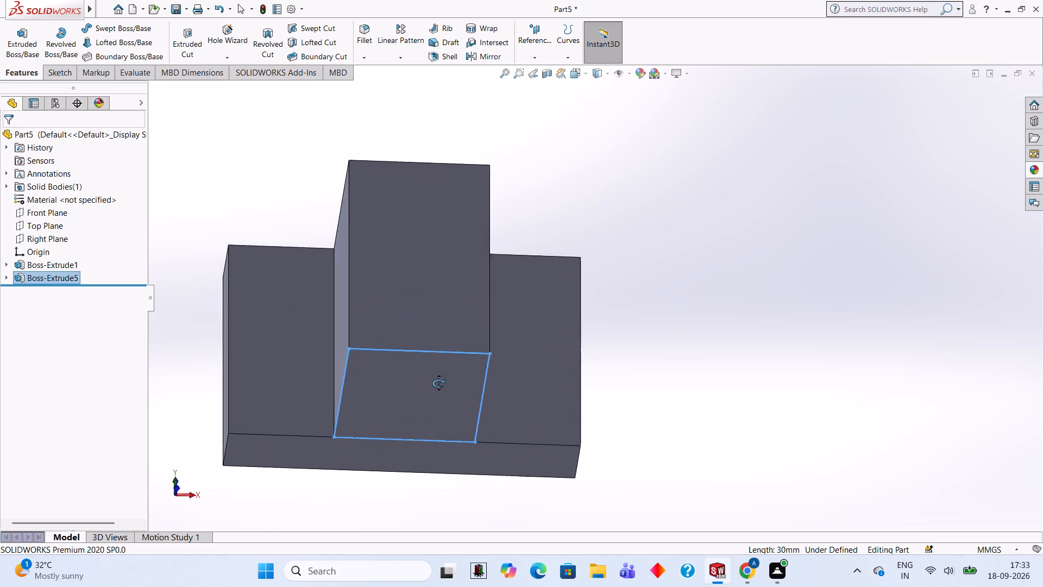
{"action": "middle_click_drag", "start_coordinate": [438, 383], "coordinate": [443, 423]}
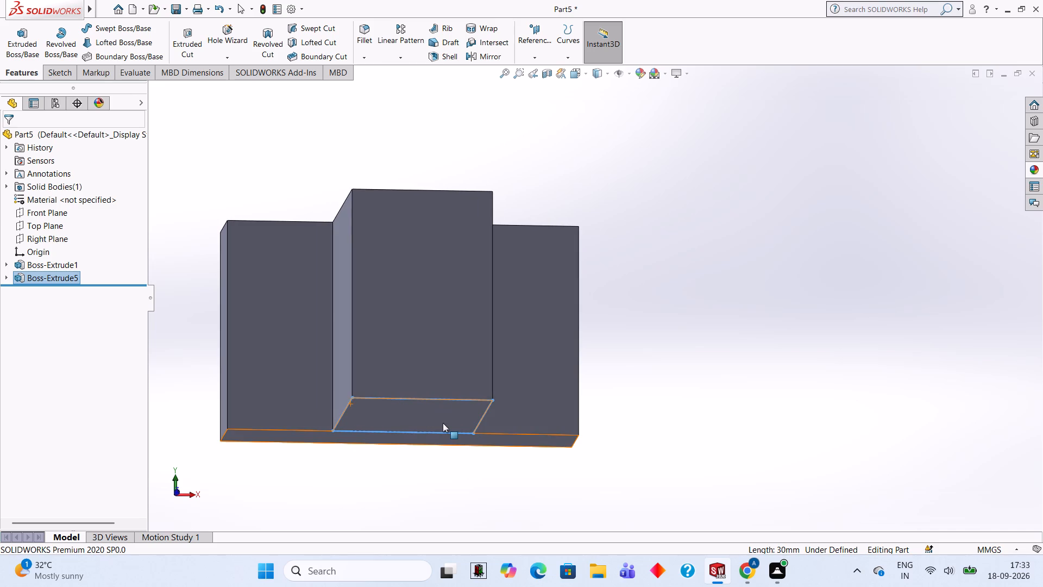
{"action": "left_click", "coordinate": [533, 318]}
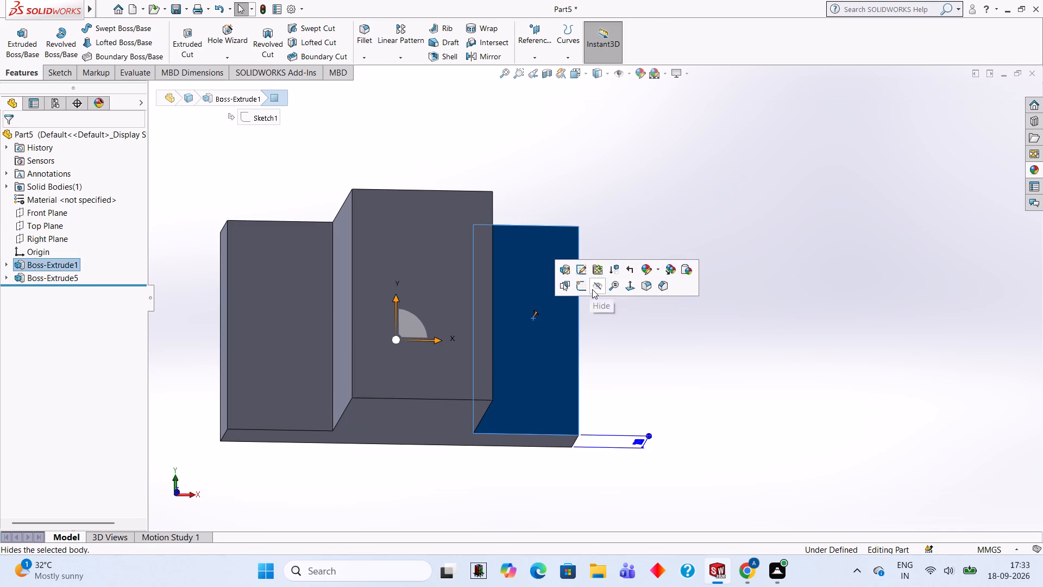
{"action": "left_click", "coordinate": [585, 289]}
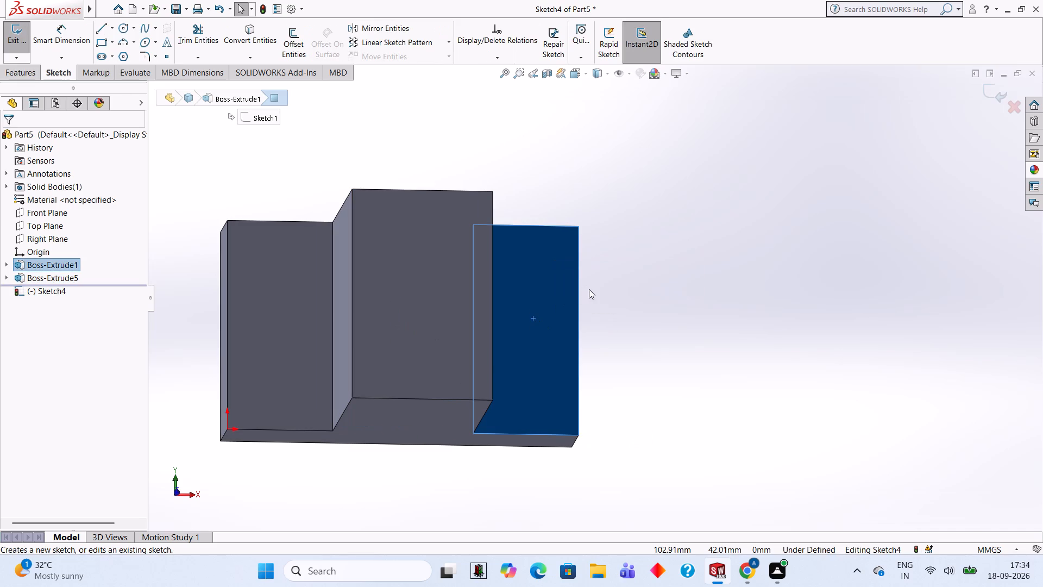
{"action": "key", "text": "ctrl+8"}
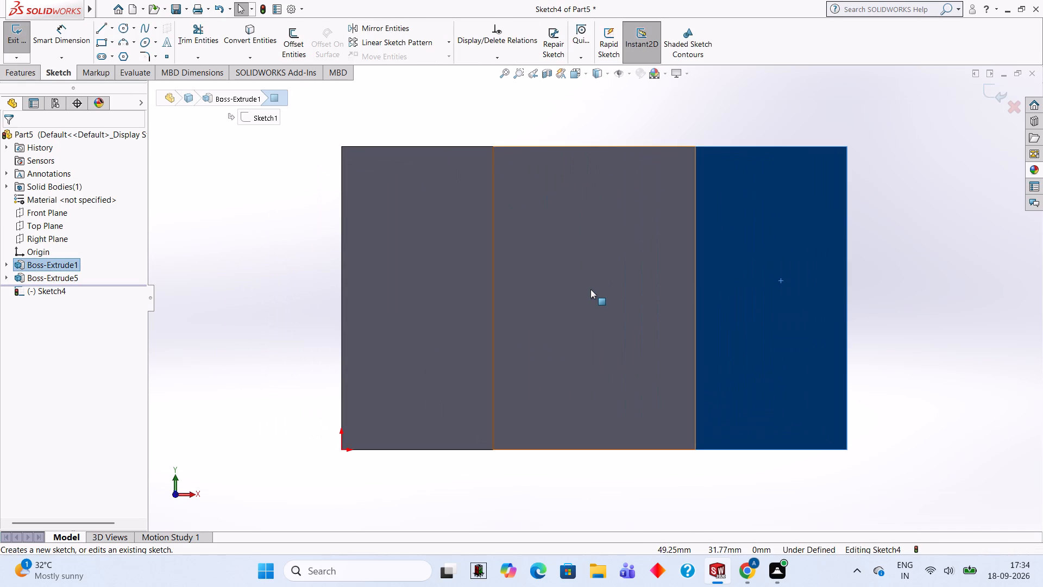
Draw two 10 mm diameter circles on either side of the projection, centred at X 85, Y 30 and X 15, Y 30.
{"action": "left_click", "coordinate": [127, 27]}
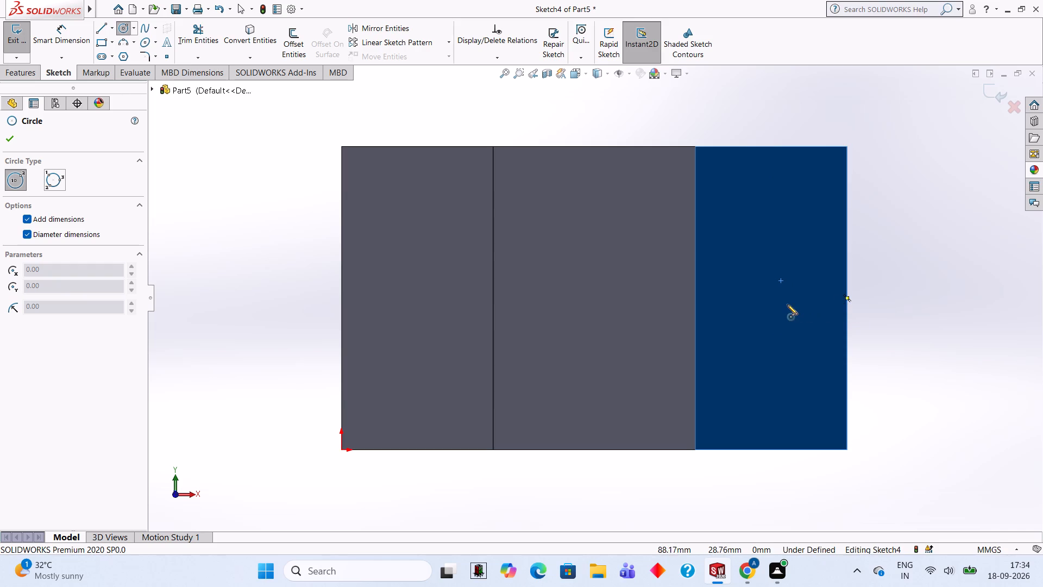
{"action": "left_click", "coordinate": [770, 298]}
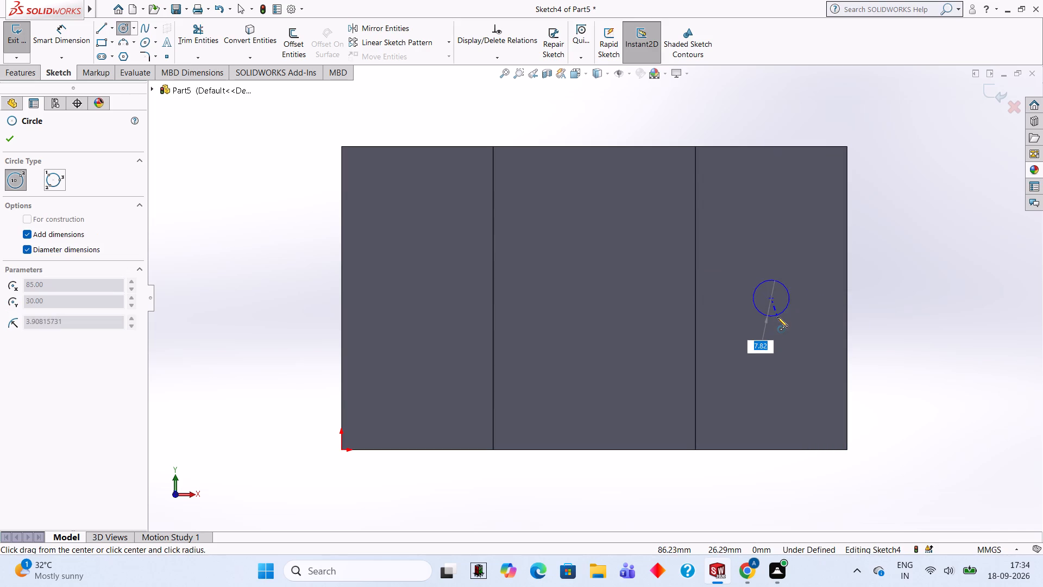
{"action": "type", "text": "10"}
{"action": "key", "text": "Return"}
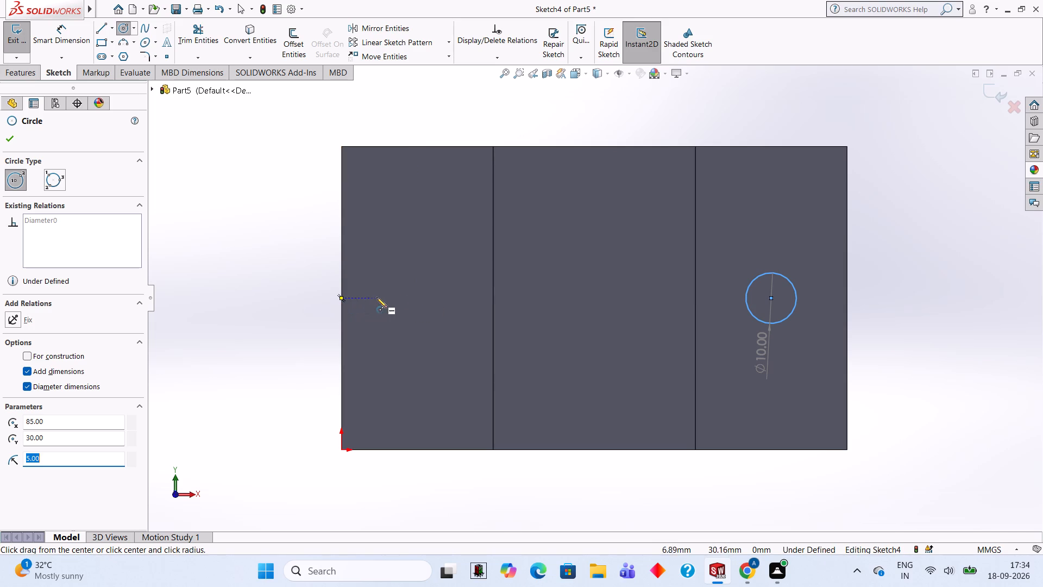
{"action": "left_click", "coordinate": [417, 298]}
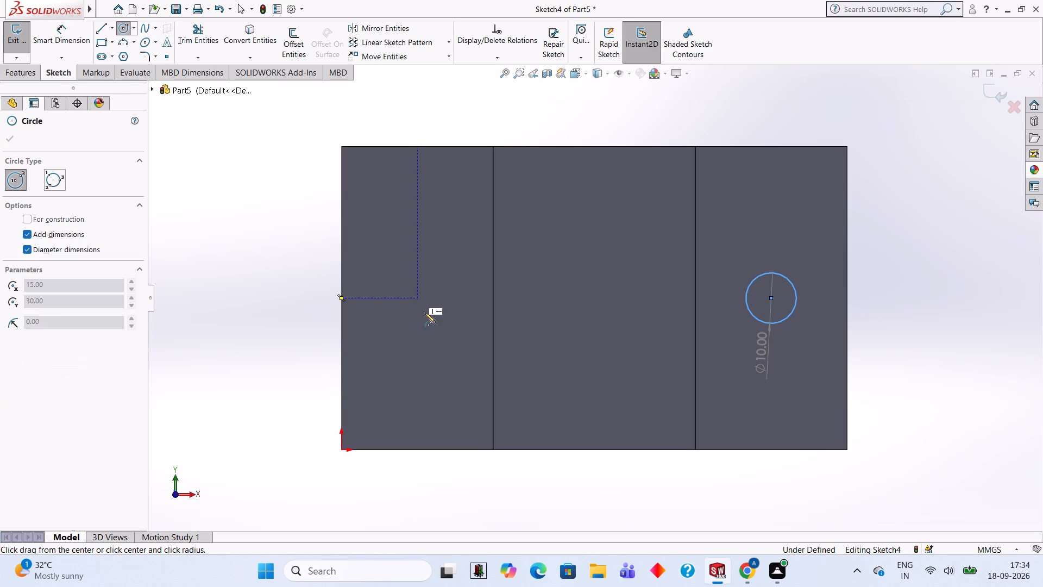
{"action": "type", "text": "10"}
{"action": "key", "text": "Return"}
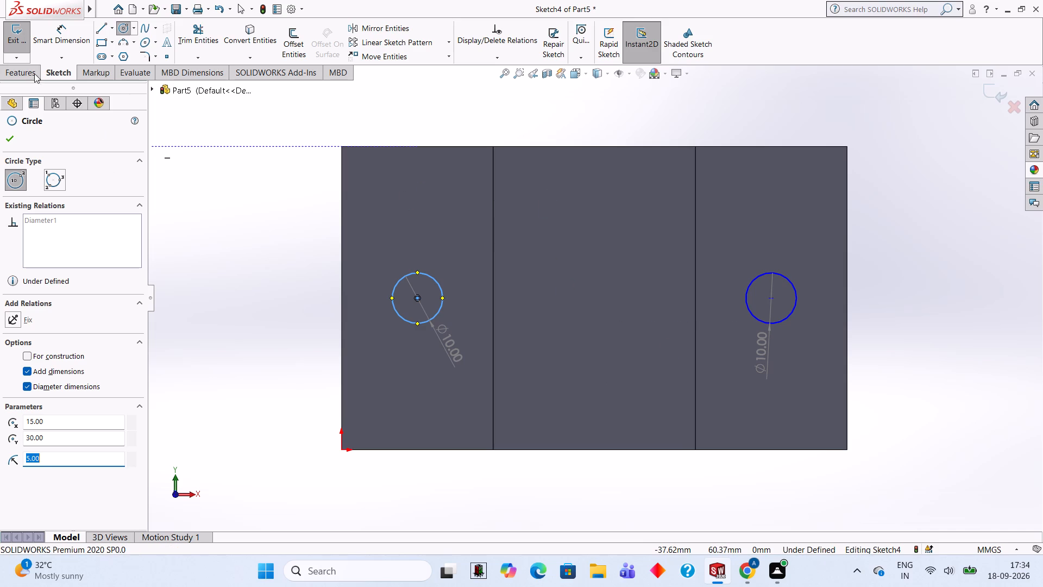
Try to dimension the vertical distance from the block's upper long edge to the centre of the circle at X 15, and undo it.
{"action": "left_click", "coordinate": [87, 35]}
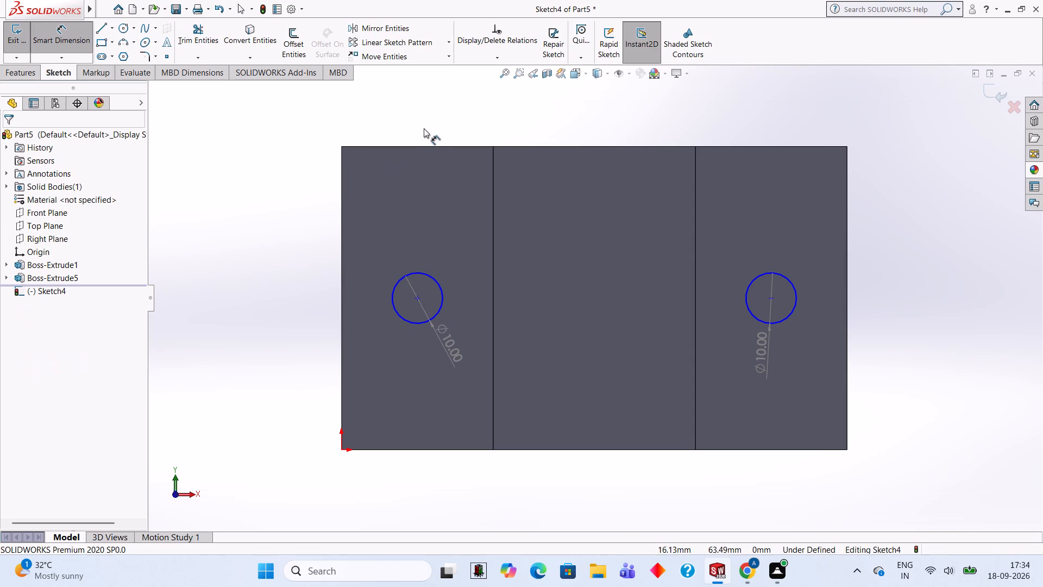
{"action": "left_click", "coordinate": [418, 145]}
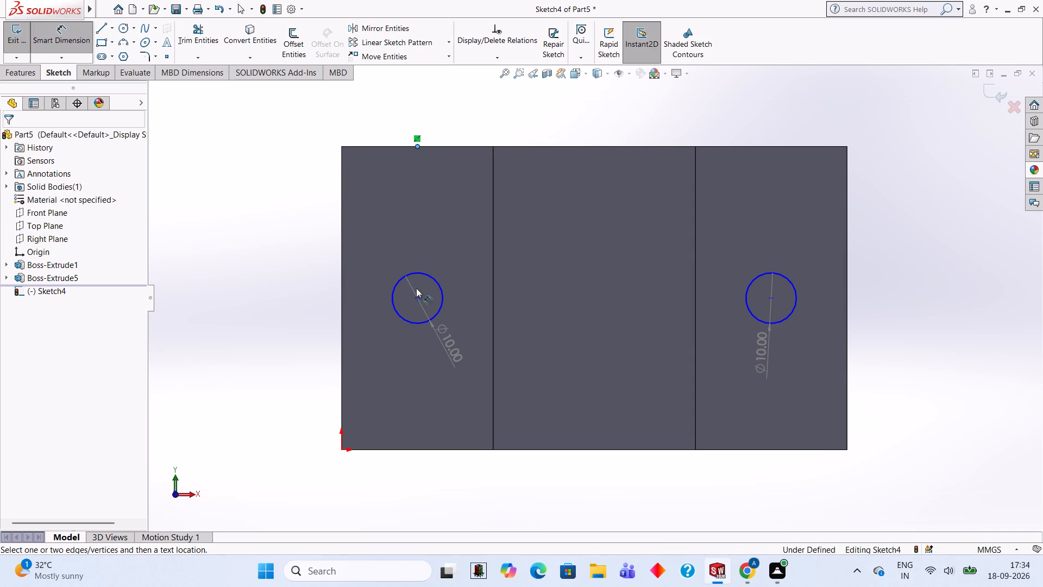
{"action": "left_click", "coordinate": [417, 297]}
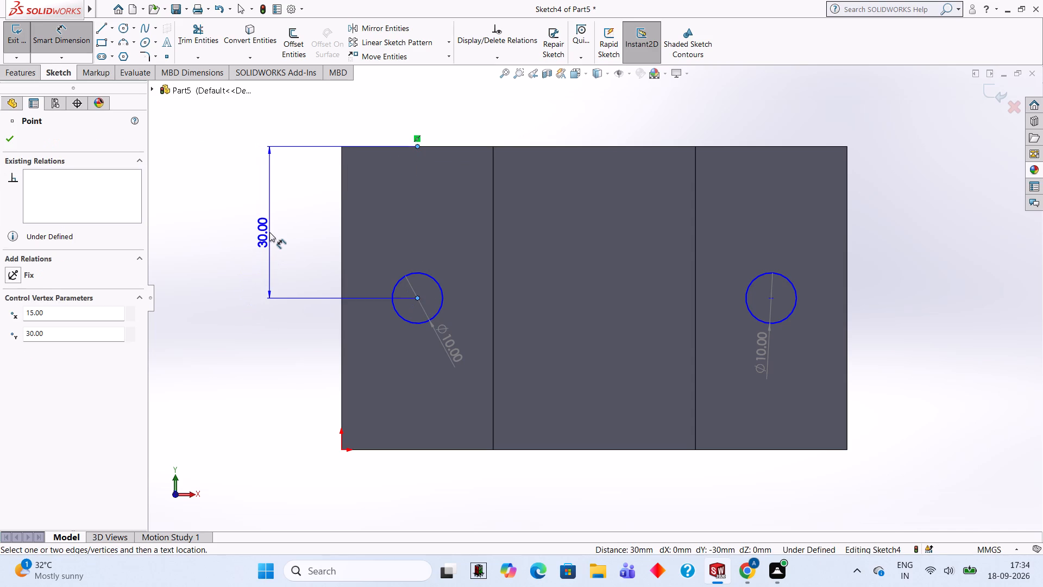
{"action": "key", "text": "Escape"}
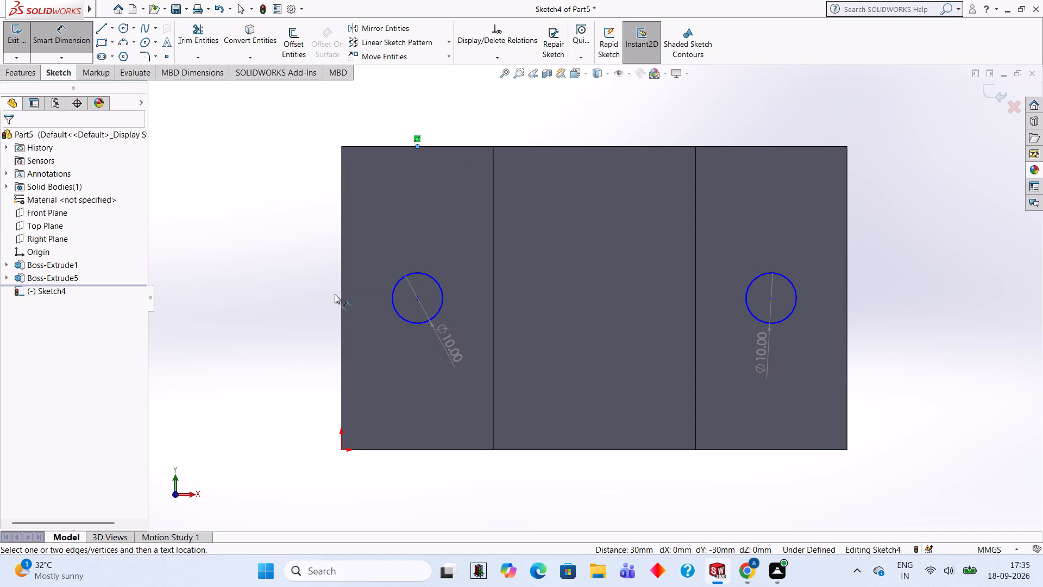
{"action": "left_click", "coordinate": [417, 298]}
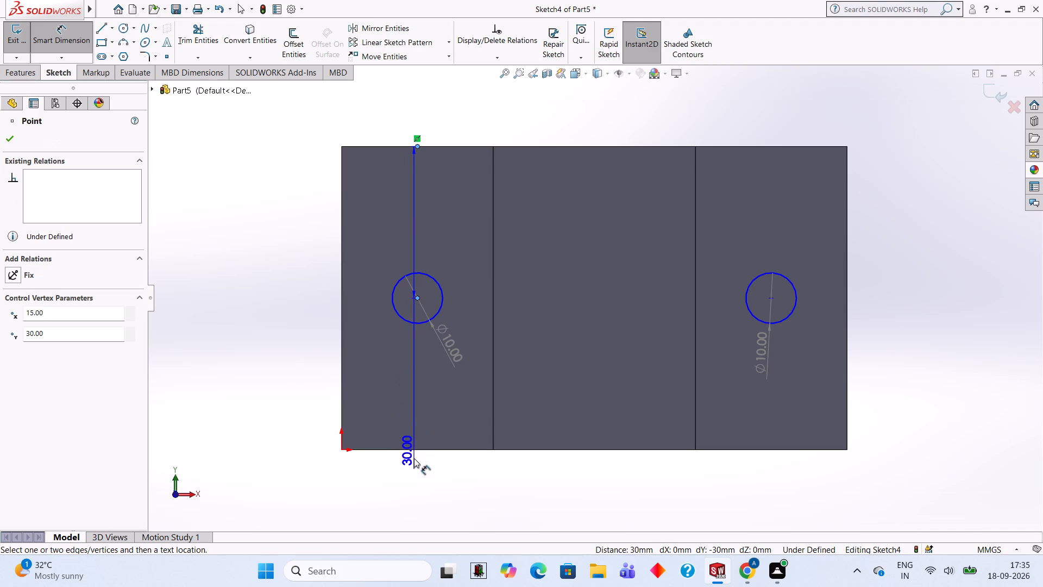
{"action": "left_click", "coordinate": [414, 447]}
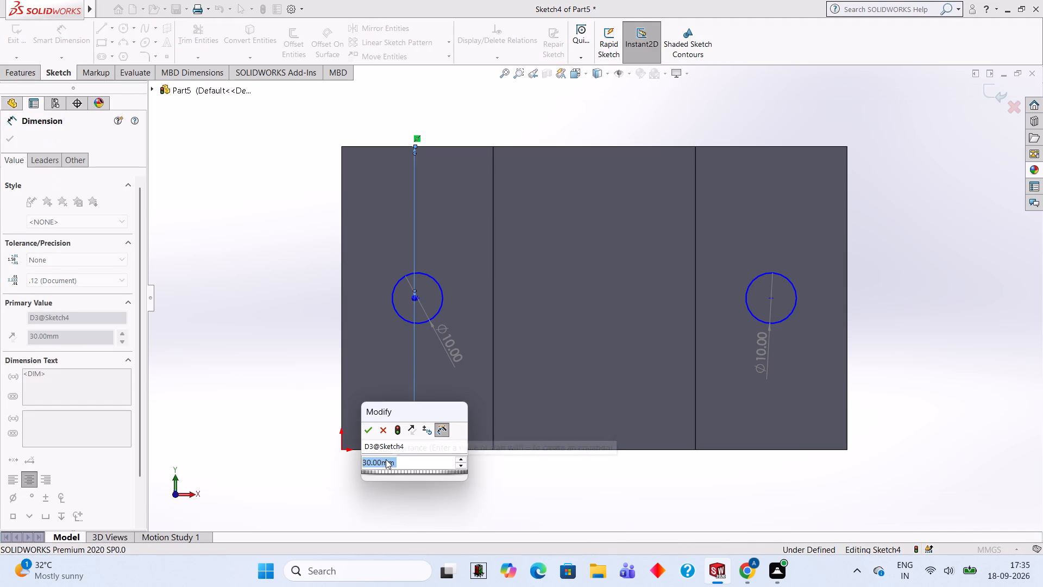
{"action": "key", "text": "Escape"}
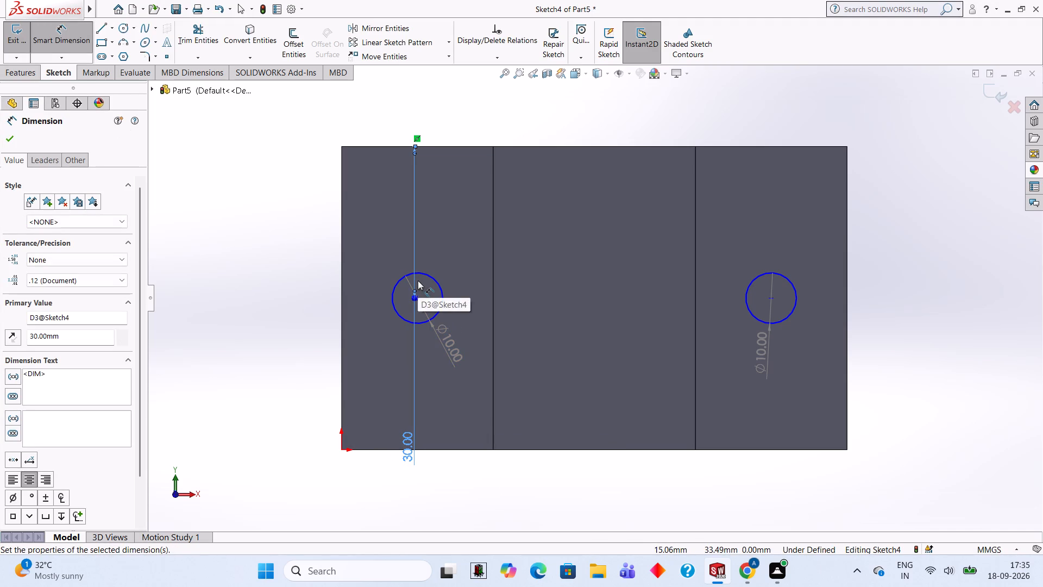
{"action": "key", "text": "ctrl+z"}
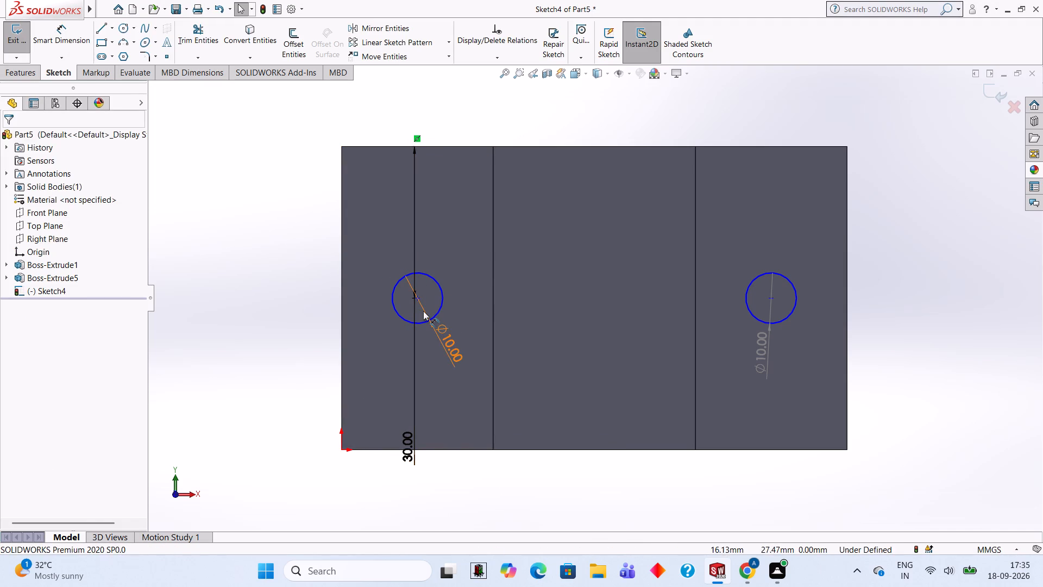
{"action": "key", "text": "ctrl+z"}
Dimension the X 15 circle's centre from the block's lower long edge and the X 85 circle's centre from its upper long edge.
{"action": "left_click", "coordinate": [72, 35]}
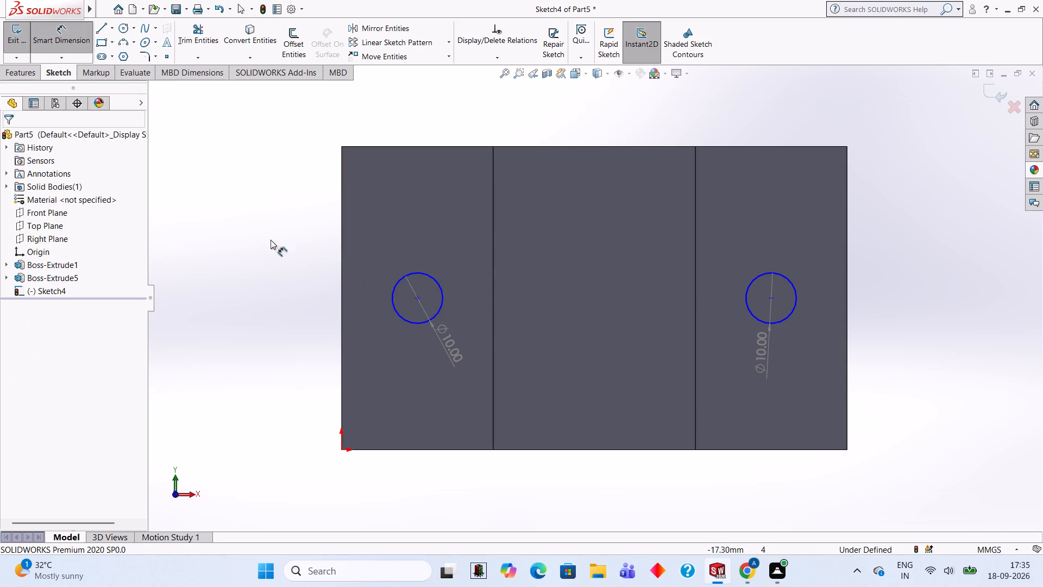
{"action": "left_click", "coordinate": [416, 297]}
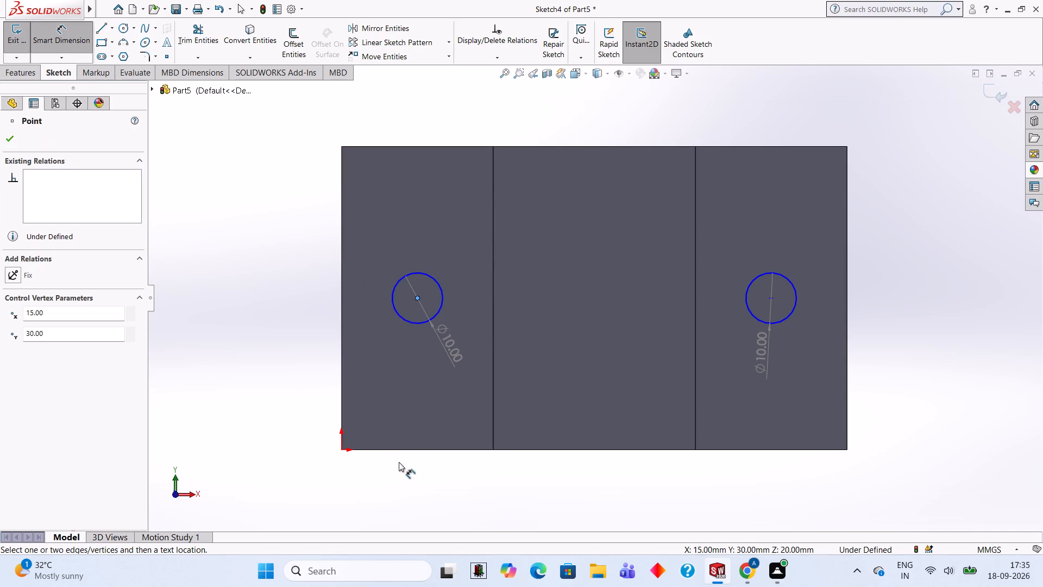
{"action": "left_click", "coordinate": [420, 449]}
{"action": "left_click", "coordinate": [309, 382]}
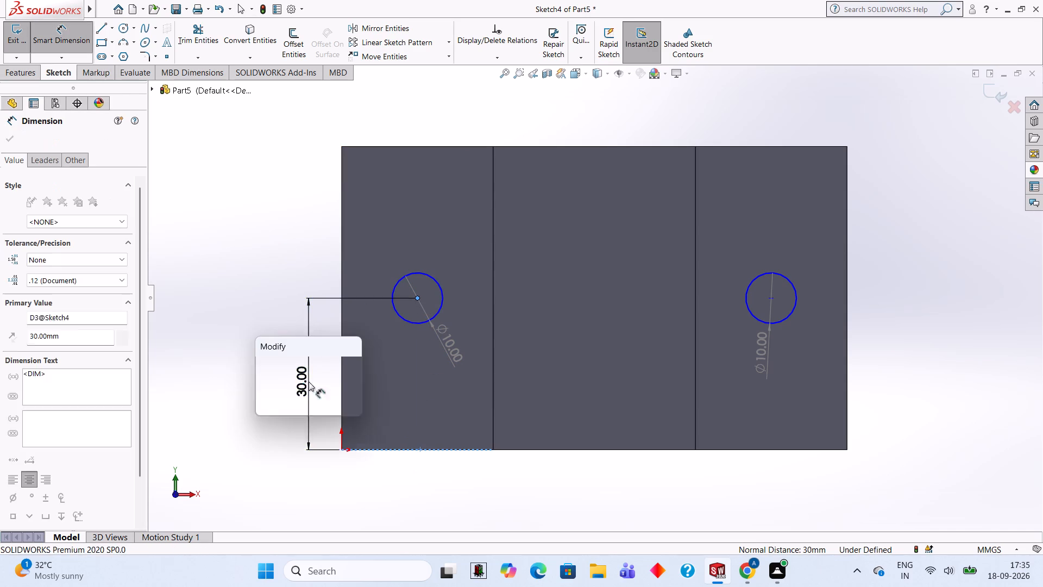
{"action": "key", "text": "Escape"}
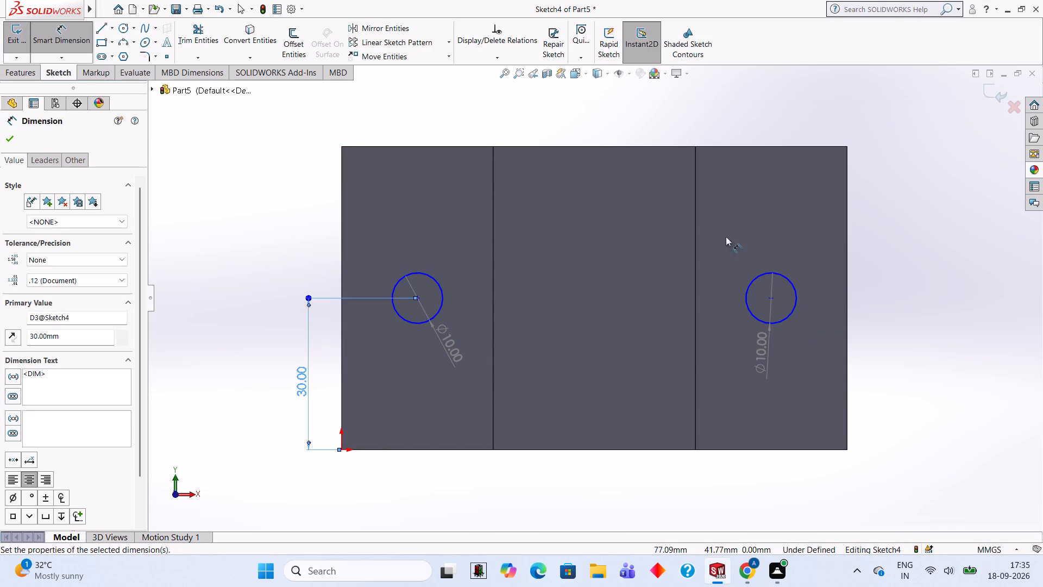
{"action": "left_click", "coordinate": [754, 147]}
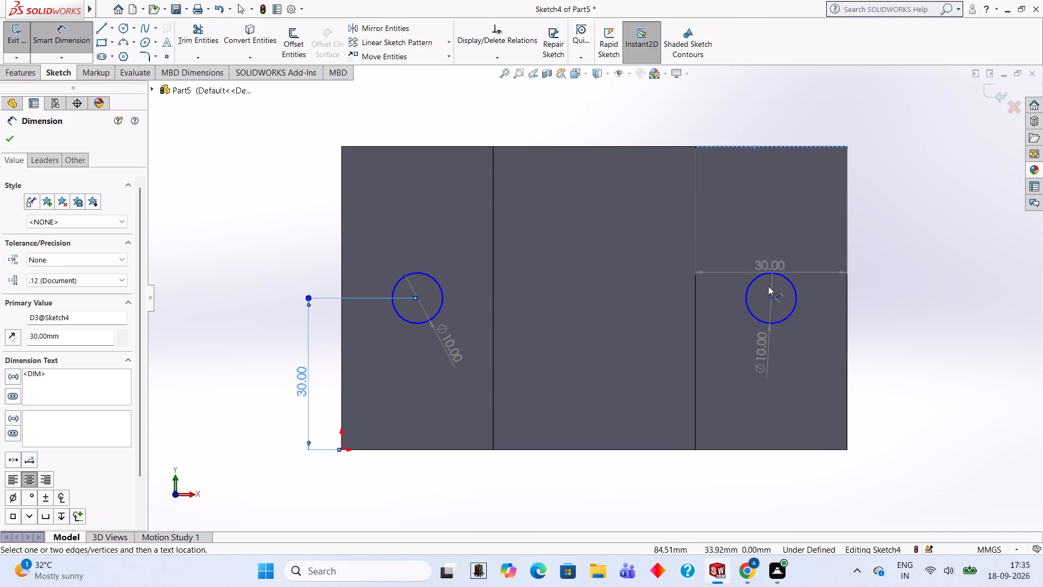
{"action": "left_click", "coordinate": [771, 297]}
{"action": "left_click", "coordinate": [885, 233]}
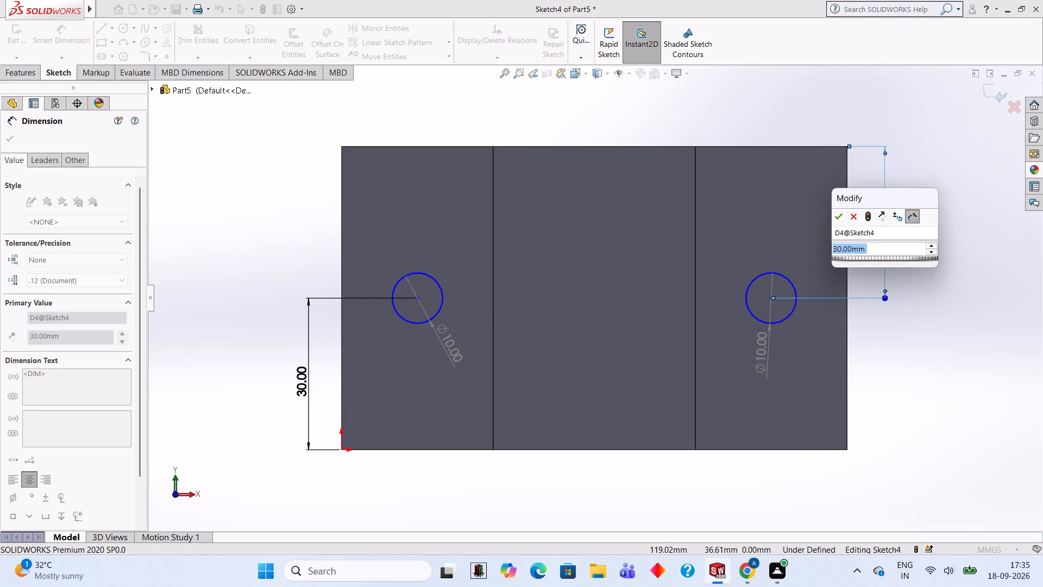
{"action": "left_click", "coordinate": [841, 218]}
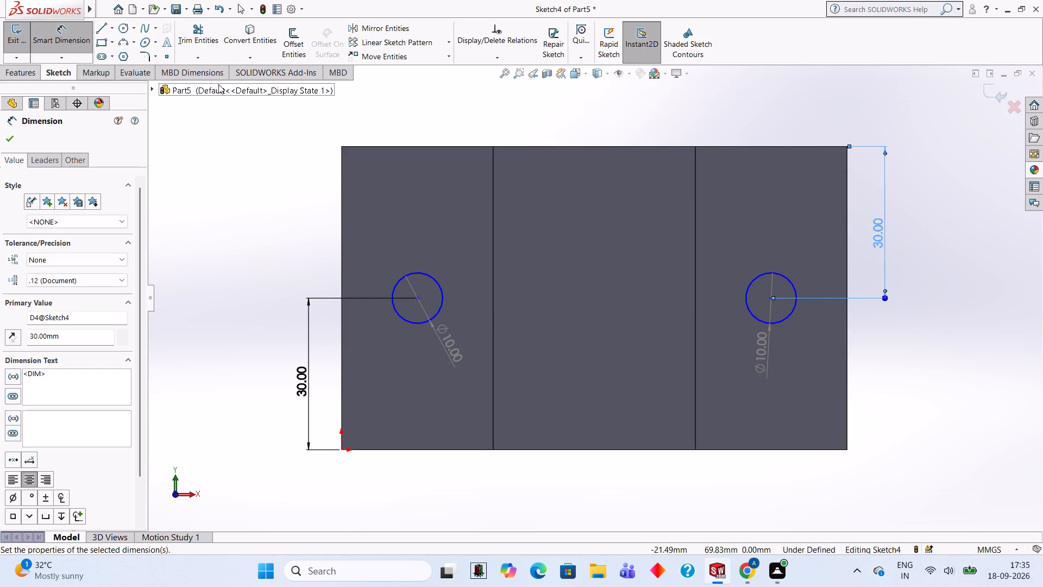
Add a driven dimension from the block's lower long edge to the centre of the circle at X 85.
{"action": "left_click", "coordinate": [771, 297]}
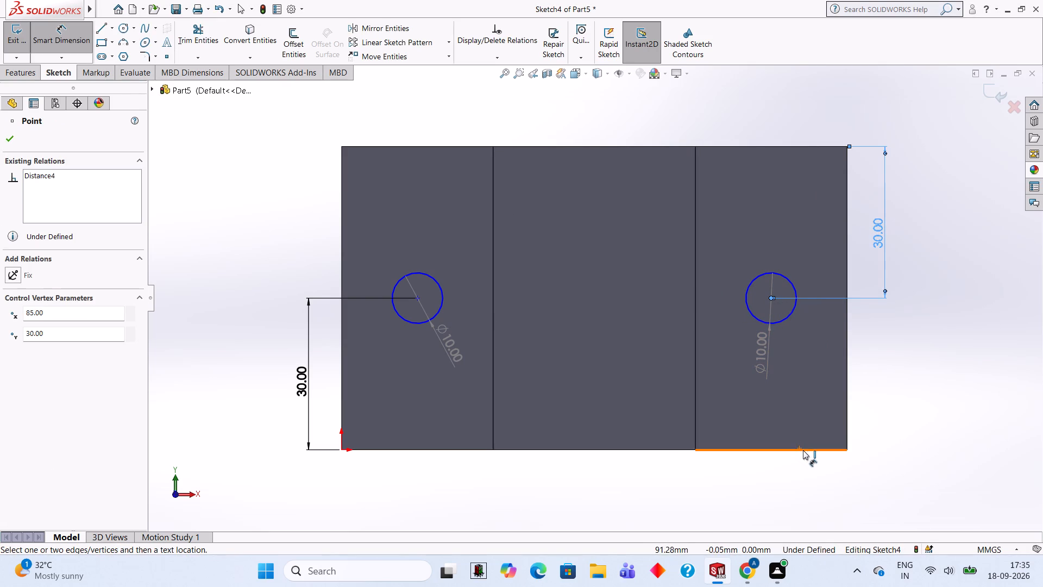
{"action": "left_click", "coordinate": [803, 450]}
{"action": "left_click", "coordinate": [913, 386]}
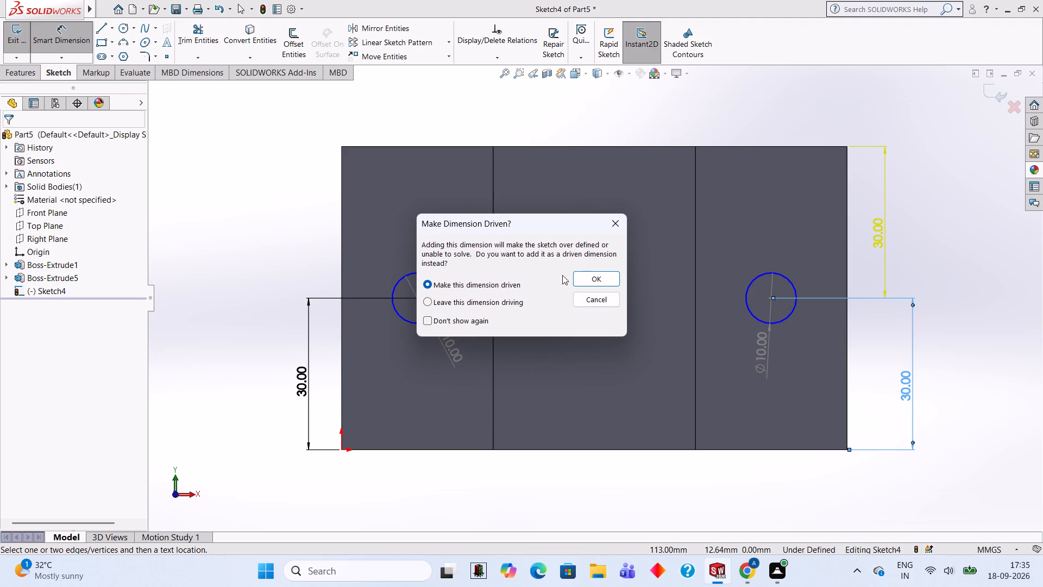
{"action": "left_click", "coordinate": [581, 278]}
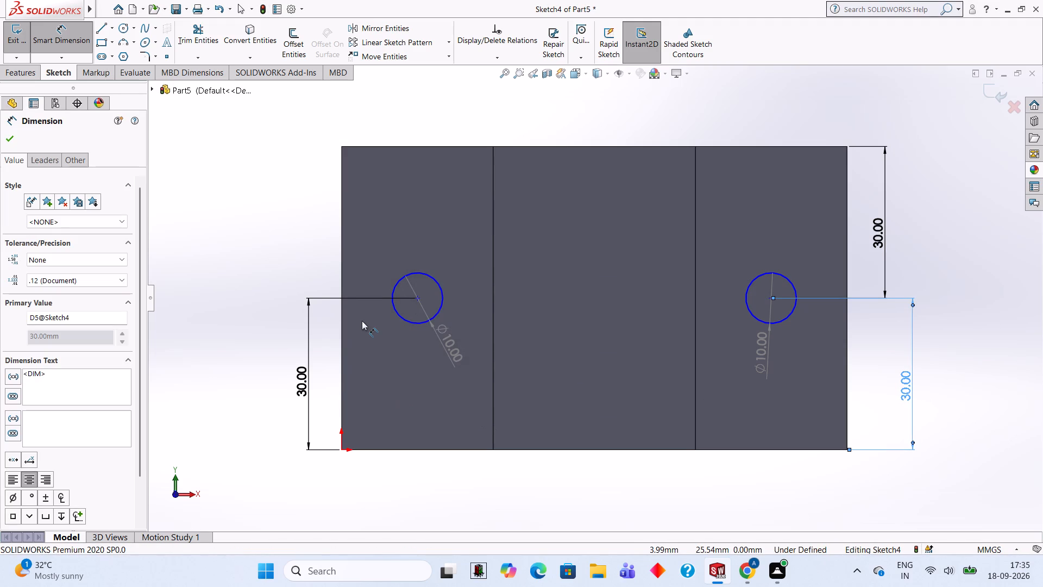
Cut-extrude both 10 mm circles 20 mm blind through the block.
{"action": "left_click", "coordinate": [33, 68]}
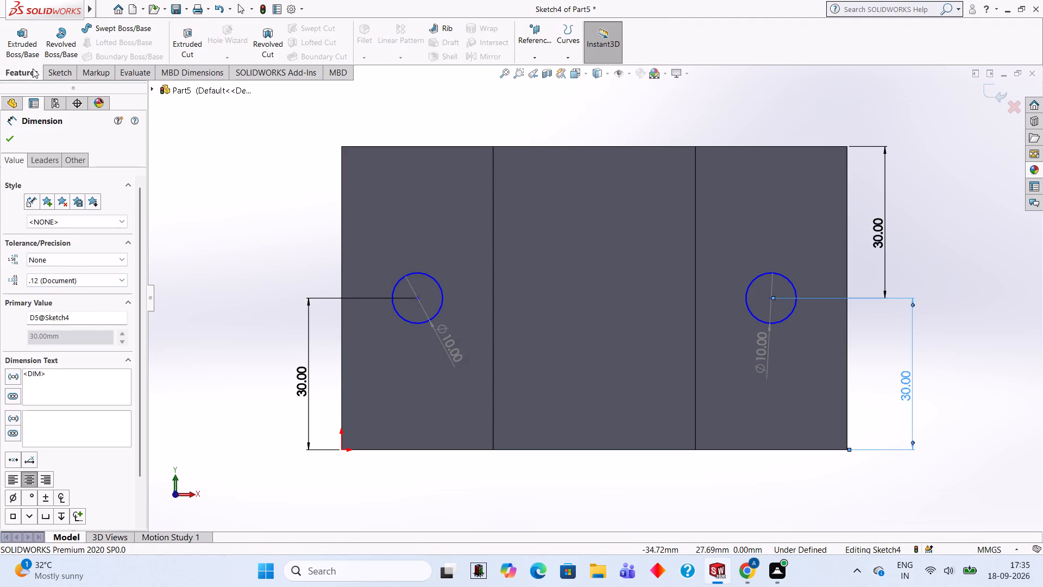
{"action": "left_click", "coordinate": [192, 58]}
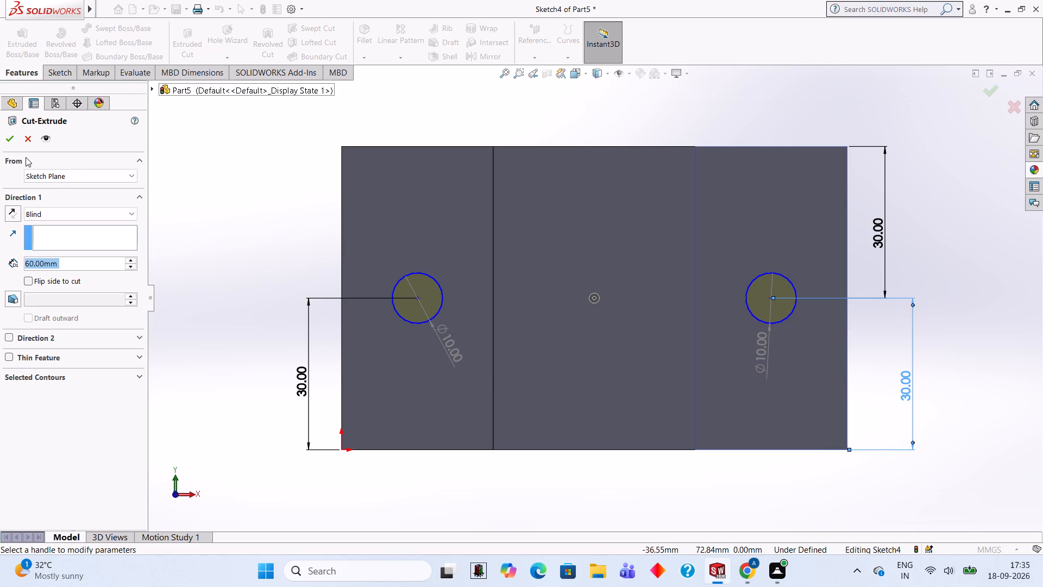
{"action": "type", "text": "20"}
{"action": "key", "text": "Return"}
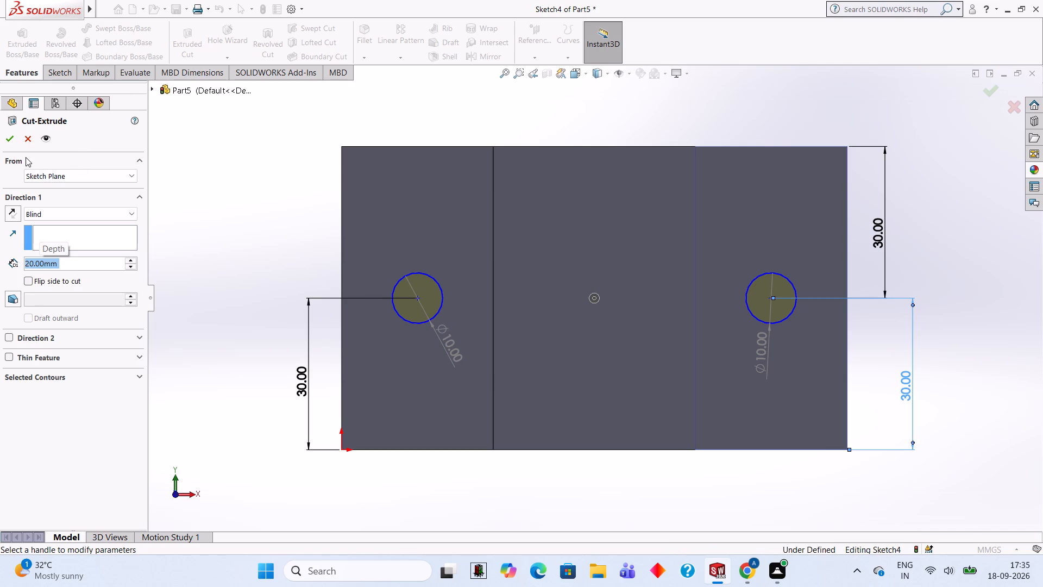
{"action": "left_click", "coordinate": [2, 142]}
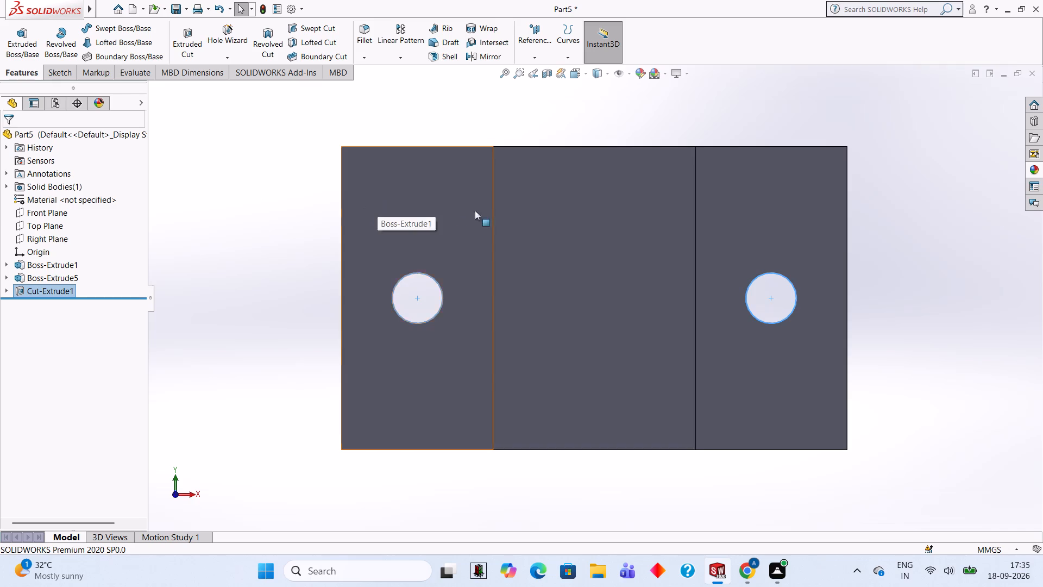
Start a sketch on the T-shaped face formed by the block and projection and view it face-on.
{"action": "middle_click_drag", "start_coordinate": [571, 213], "coordinate": [595, 128]}
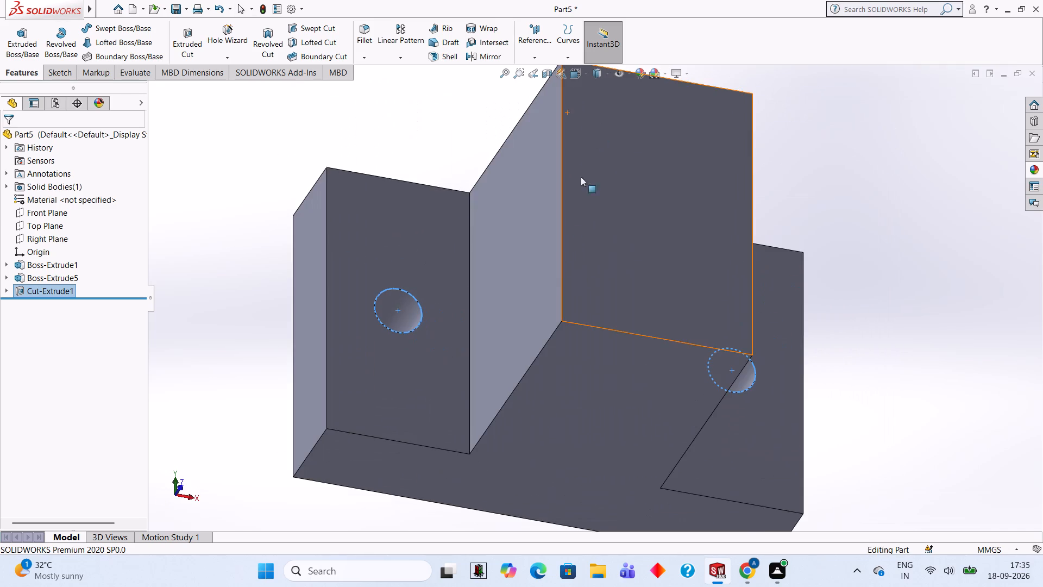
{"action": "middle_click_drag", "start_coordinate": [555, 274], "coordinate": [520, 216]}
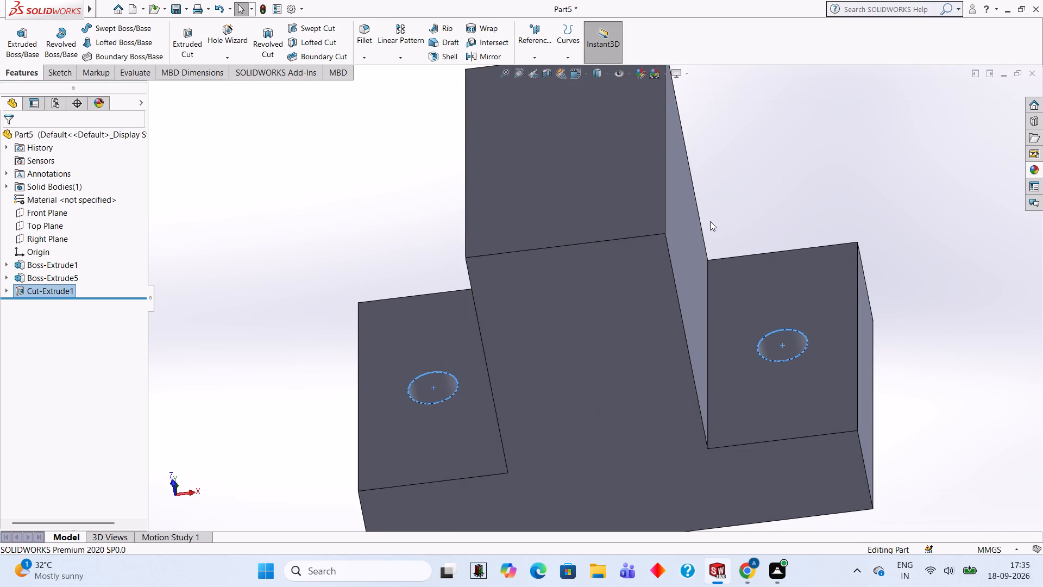
{"action": "middle_click_drag", "start_coordinate": [715, 246], "coordinate": [758, 140]}
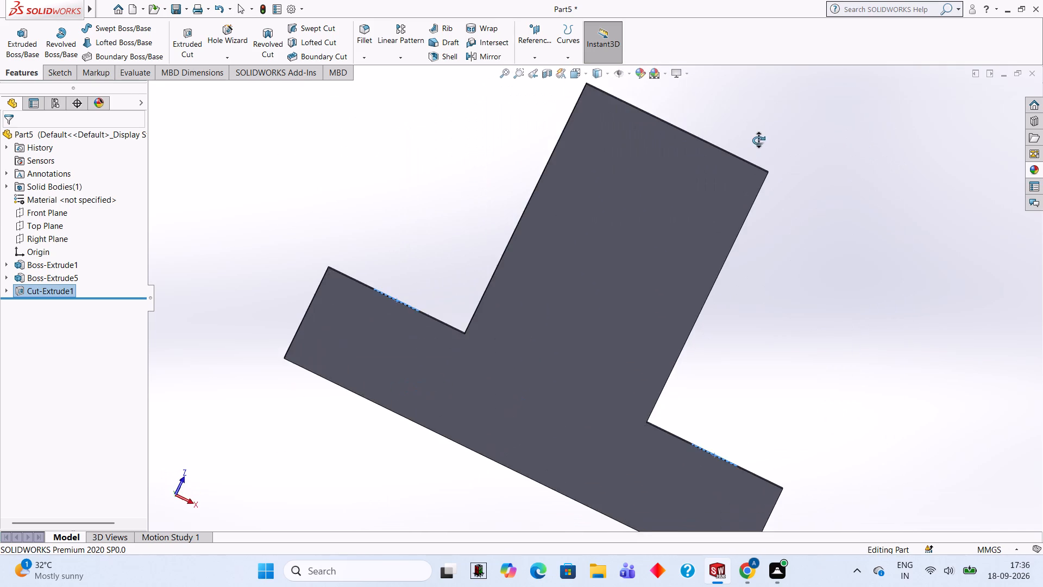
{"action": "middle_click_drag", "start_coordinate": [758, 140], "coordinate": [725, 143]}
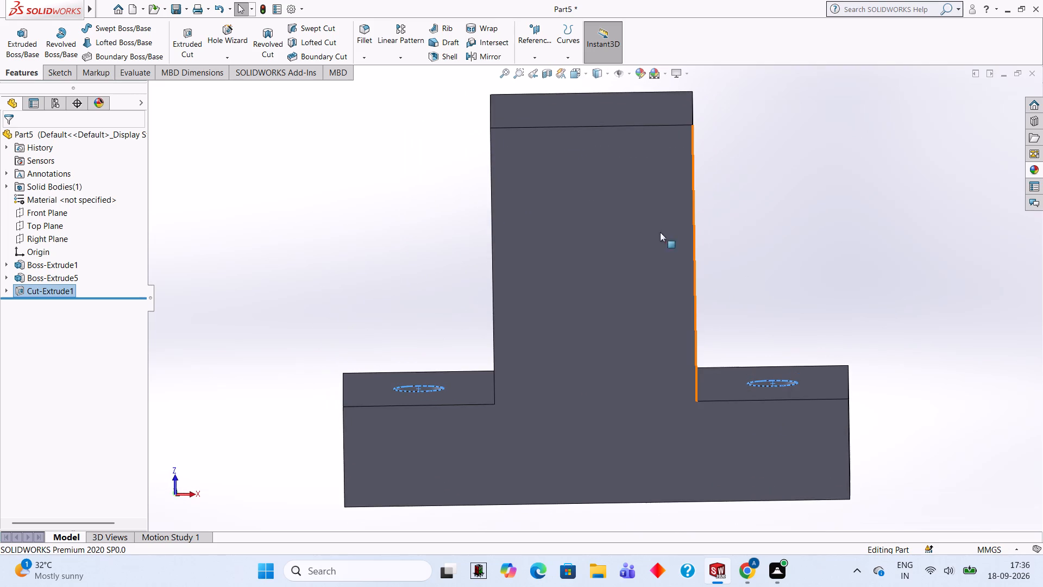
{"action": "left_click", "coordinate": [580, 227]}
{"action": "left_click", "coordinate": [627, 197]}
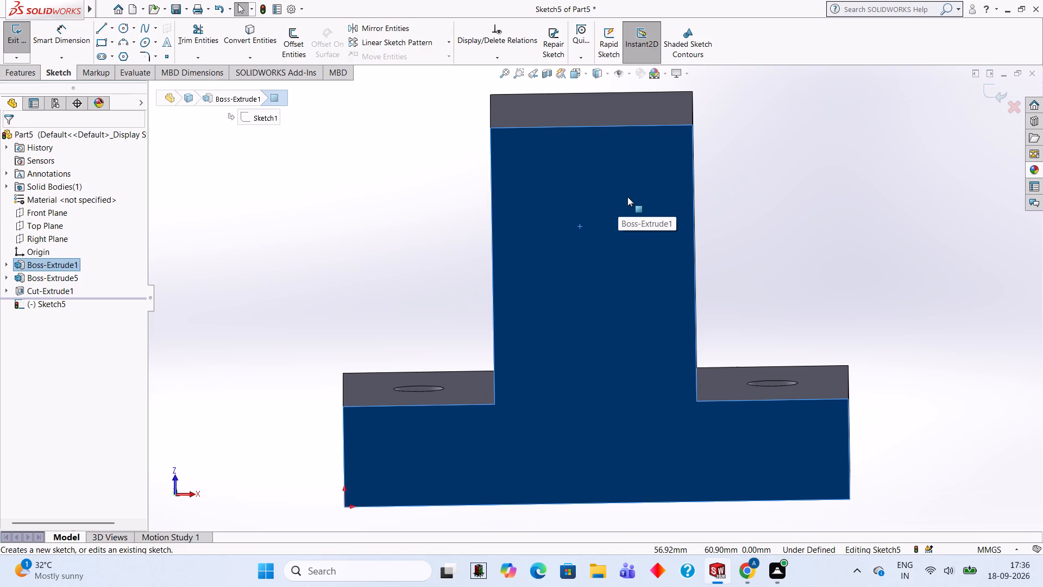
{"action": "key", "text": "ctrl+8"}
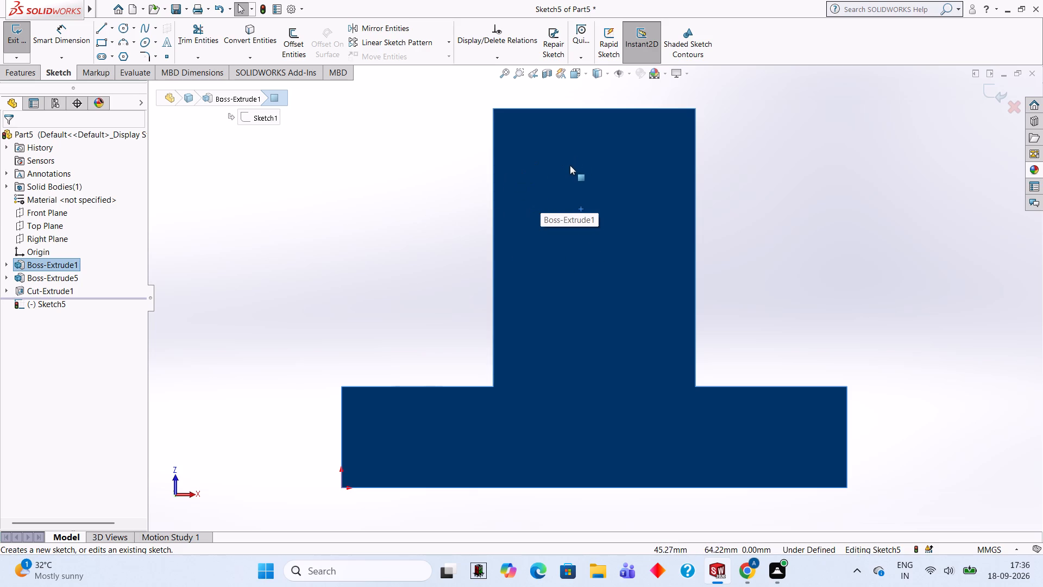
Draw a 40 mm vertical line on the projection's part of the T-shaped face.
{"action": "left_click", "coordinate": [99, 30]}
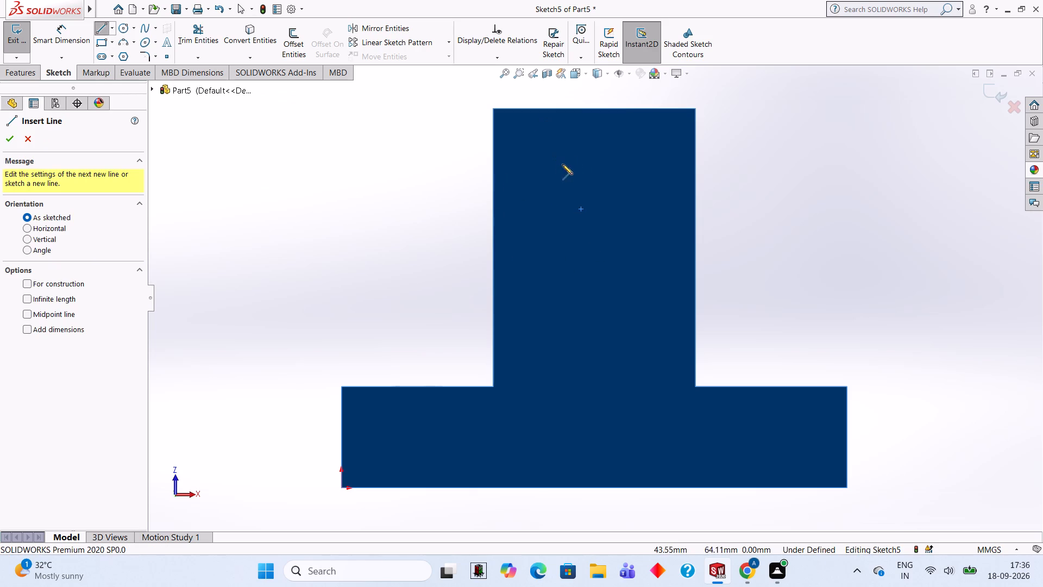
{"action": "left_click", "coordinate": [564, 176]}
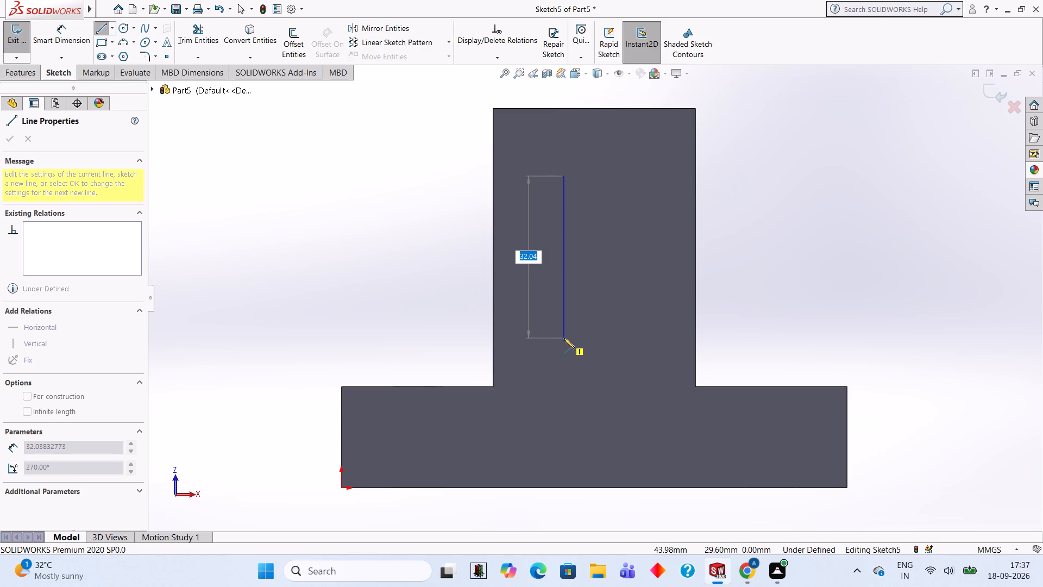
{"action": "type", "text": "40"}
{"action": "key", "text": "Return"}
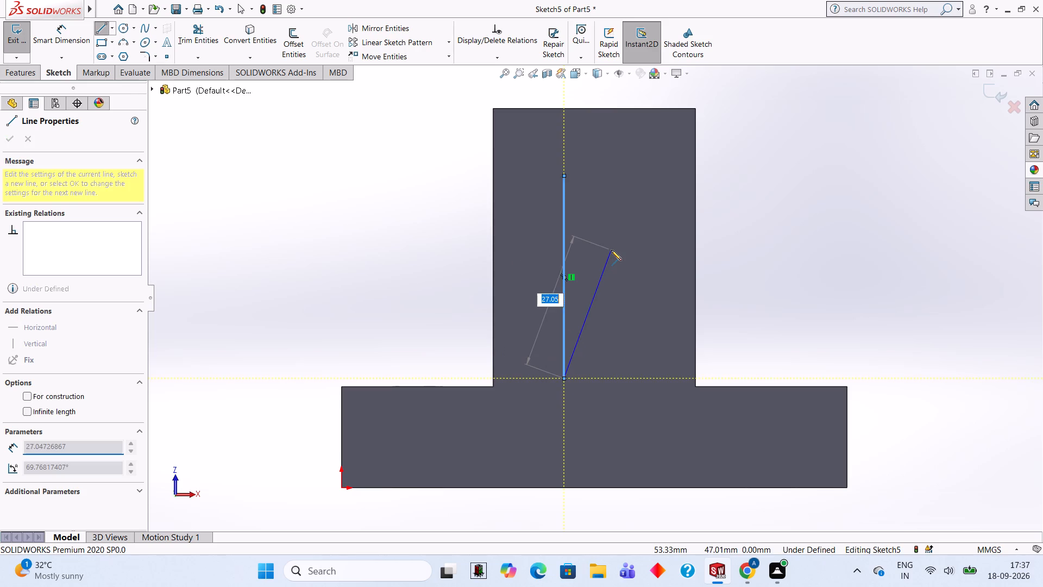
{"action": "key", "text": "Escape"}
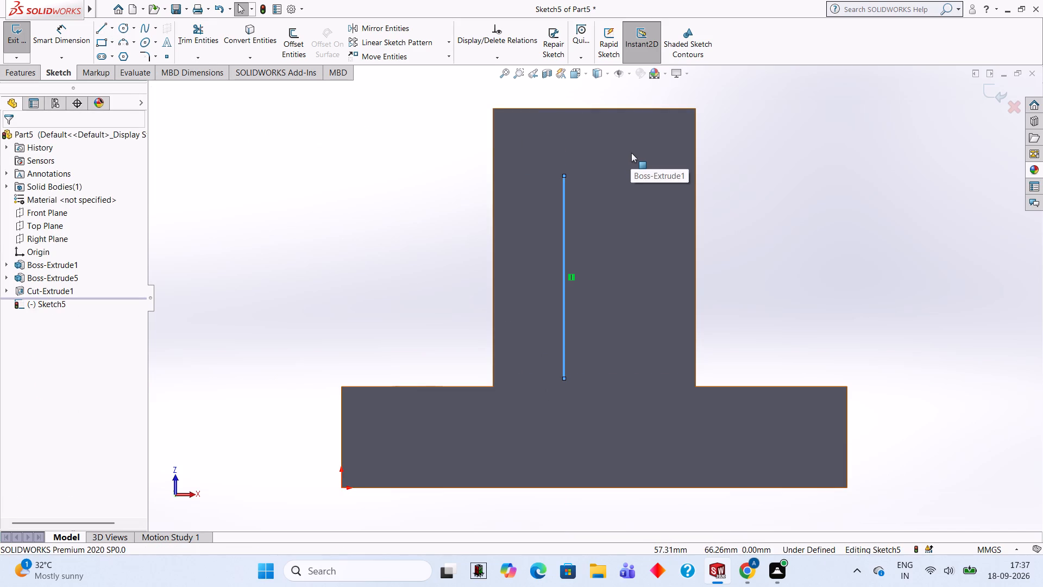
Switch to Calculator, divide 55 by 2, and clear the entry.
{"action": "type", "text": "55"}
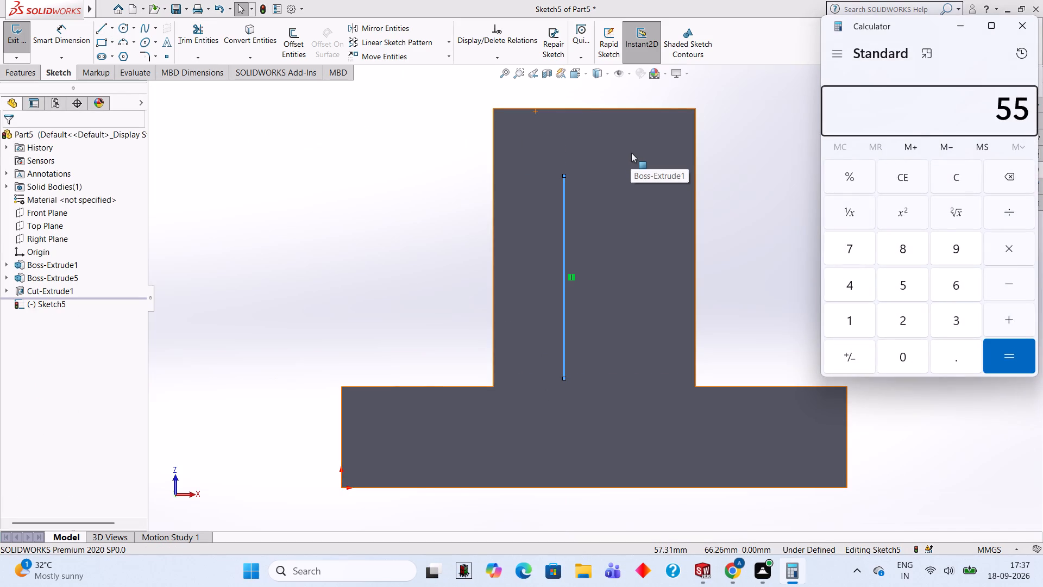
{"action": "type", "text": "/2"}
{"action": "key", "text": "Return"}
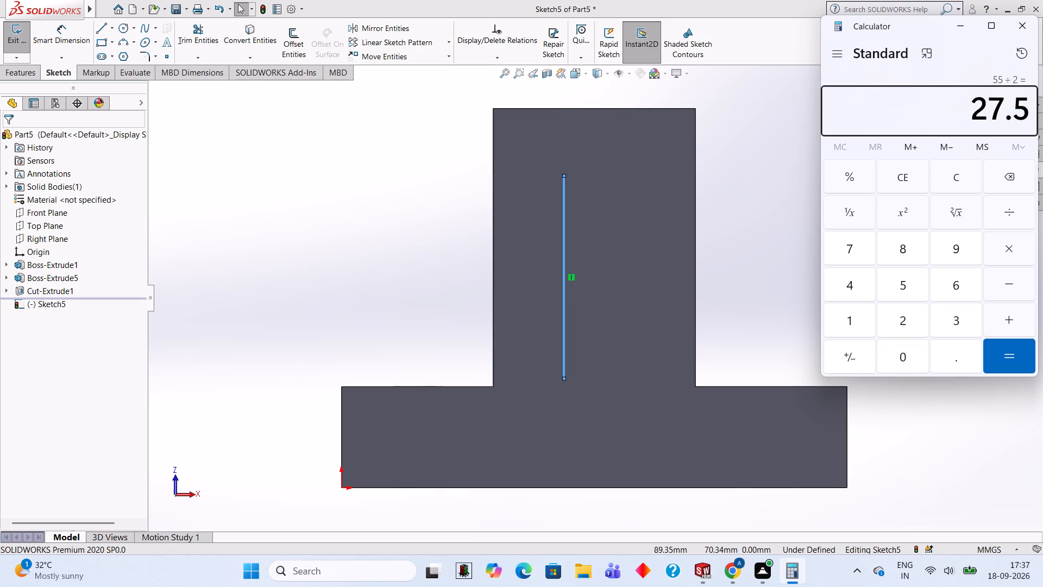
{"action": "key", "text": "BackSpace"}
{"action": "key", "text": "BackSpace"}
{"action": "key", "text": "BackSpace"}
{"action": "key", "text": "Delete"}
{"action": "key", "text": "Delete"}
{"action": "key", "text": "Delete"}
{"action": "key", "text": "Delete"}
{"action": "key", "text": "Return"}
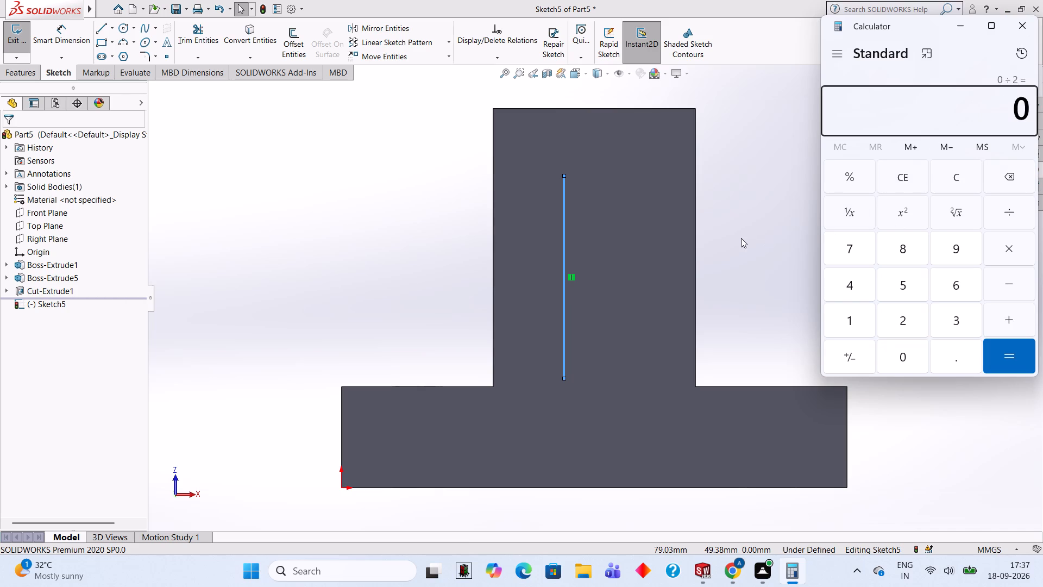
In Calculator, divide 55 by 40, clear the result, and subtract 40 from 55.
{"action": "type", "text": "55"}
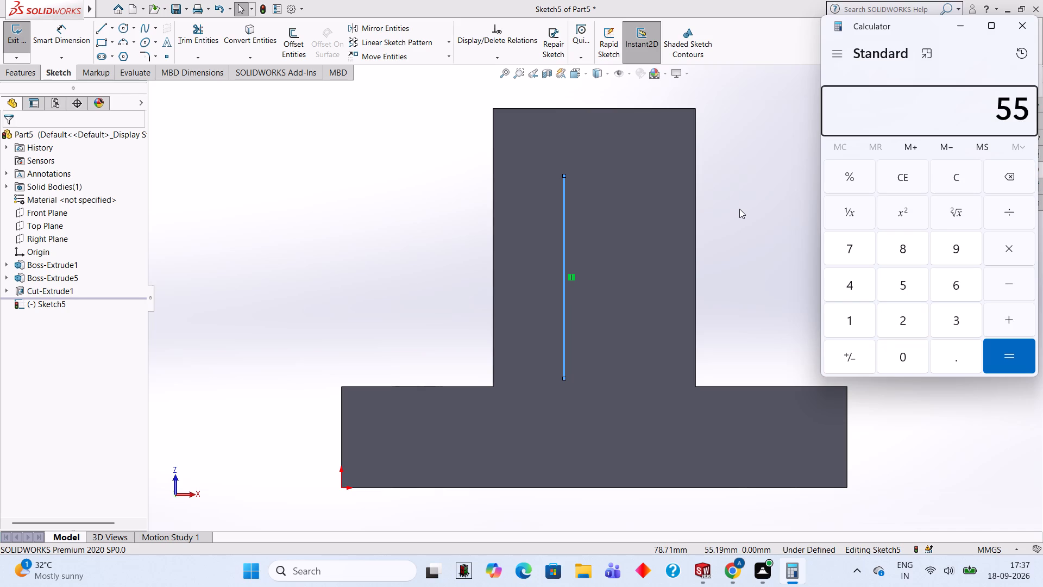
{"action": "type", "text": "/40"}
{"action": "key", "text": "Return"}
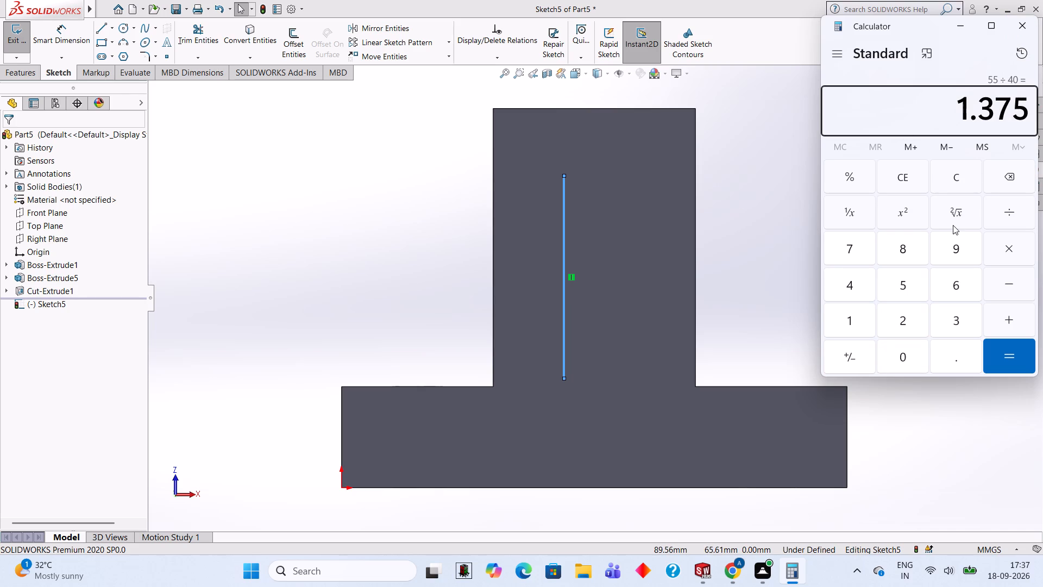
{"action": "key", "text": "BackSpace"}
{"action": "key", "text": "Delete"}
{"action": "key", "text": "Delete"}
{"action": "key", "text": "BackSpace"}
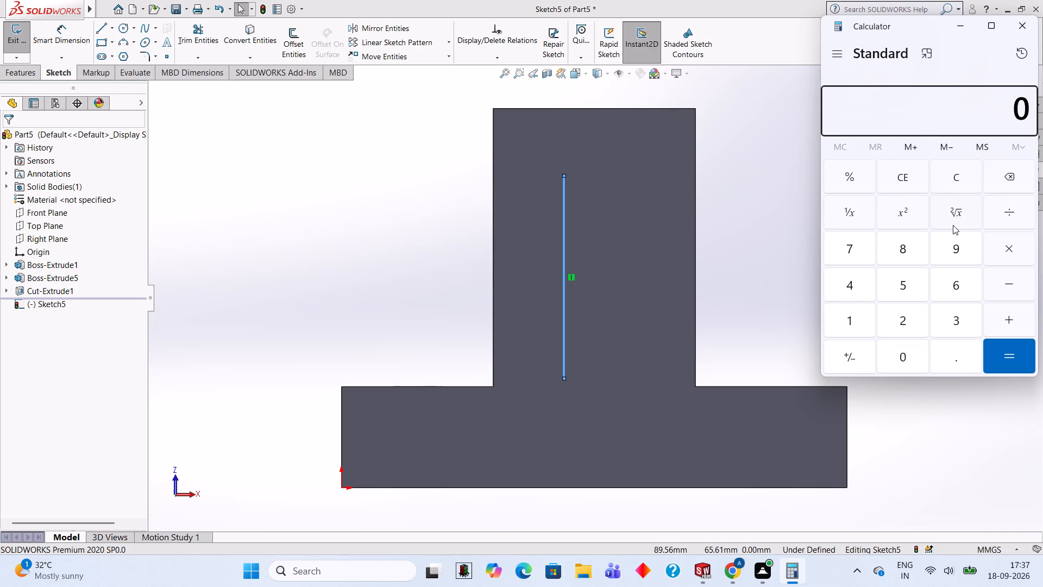
{"action": "type", "text": "55"}
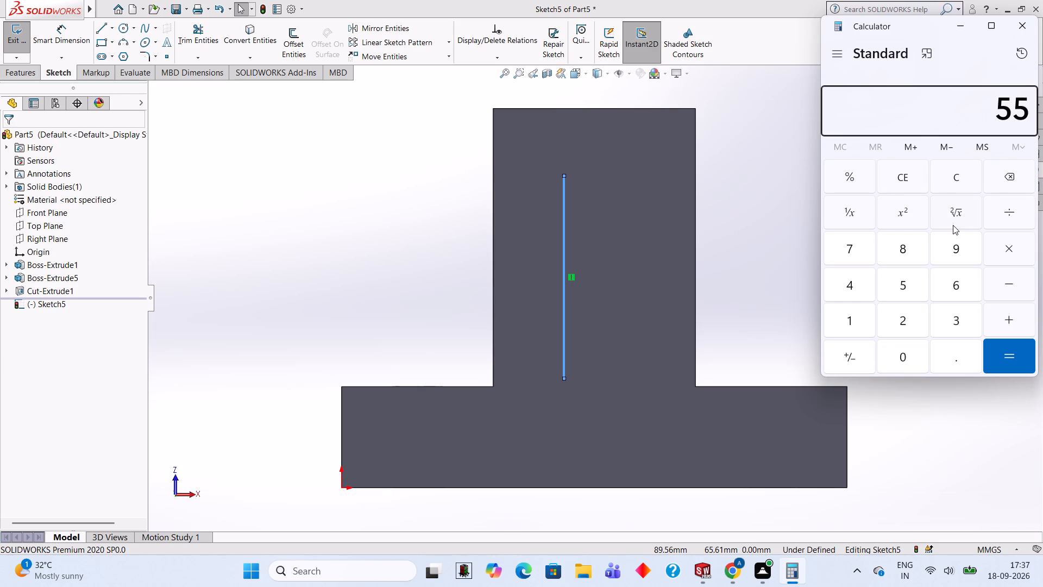
{"action": "type", "text": "-4"}
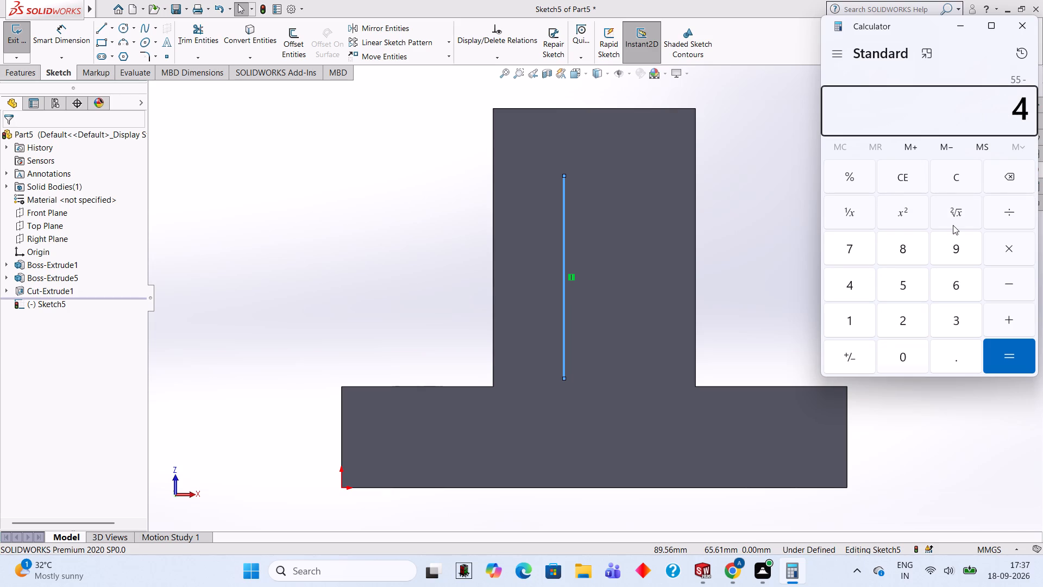
{"action": "key", "text": "0"}
{"action": "key", "text": "Return"}
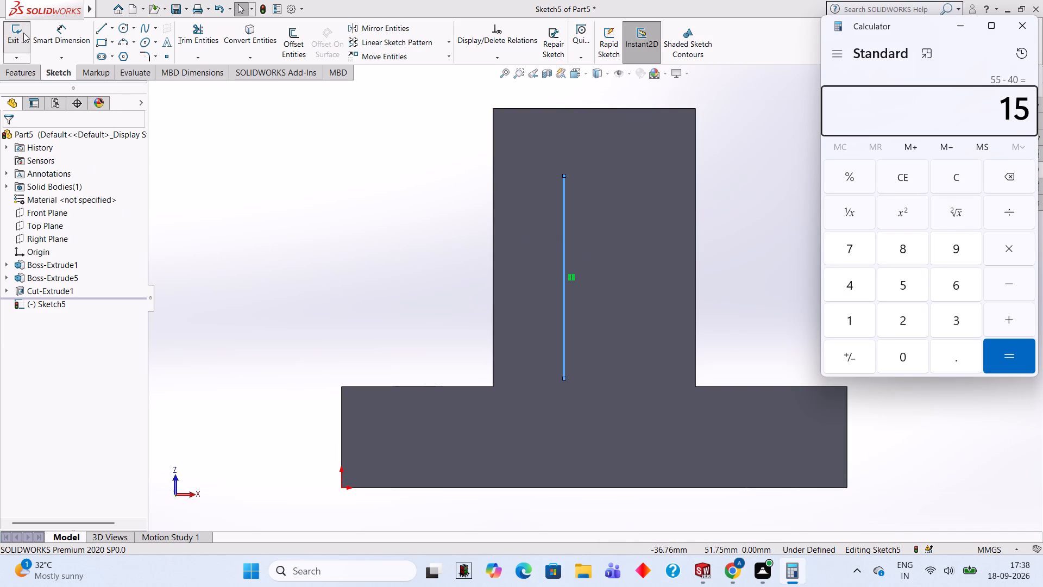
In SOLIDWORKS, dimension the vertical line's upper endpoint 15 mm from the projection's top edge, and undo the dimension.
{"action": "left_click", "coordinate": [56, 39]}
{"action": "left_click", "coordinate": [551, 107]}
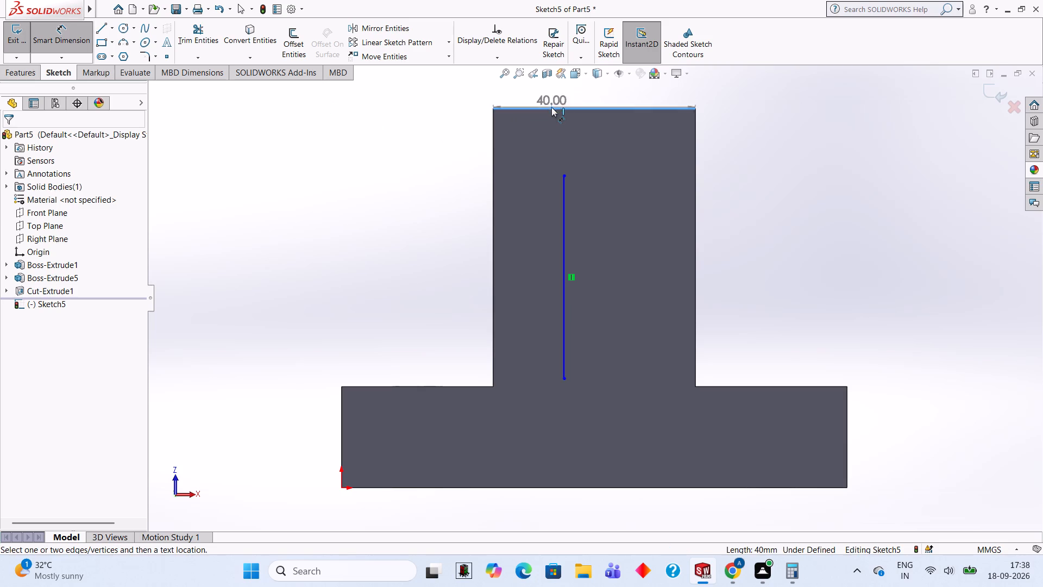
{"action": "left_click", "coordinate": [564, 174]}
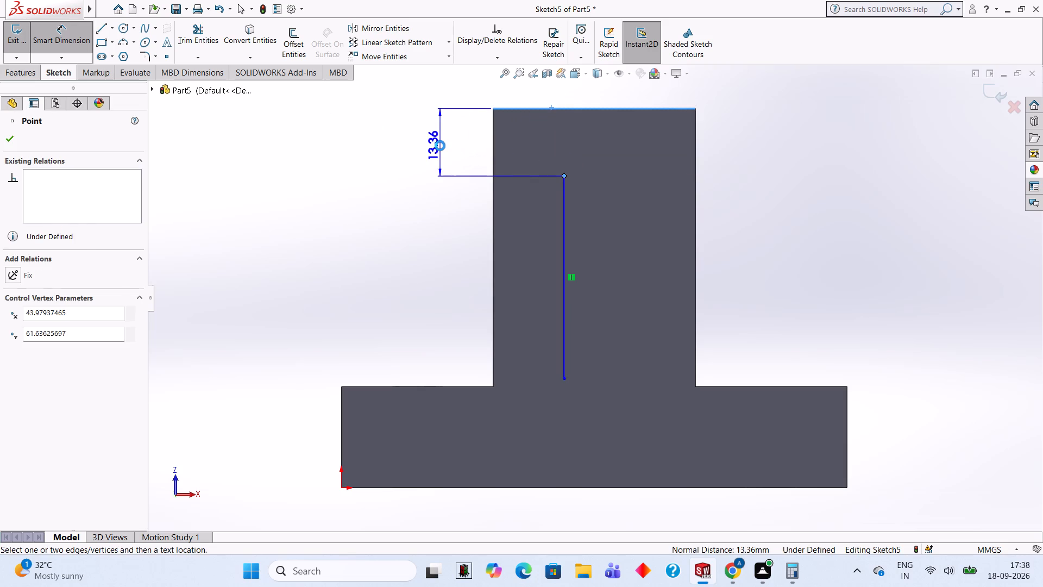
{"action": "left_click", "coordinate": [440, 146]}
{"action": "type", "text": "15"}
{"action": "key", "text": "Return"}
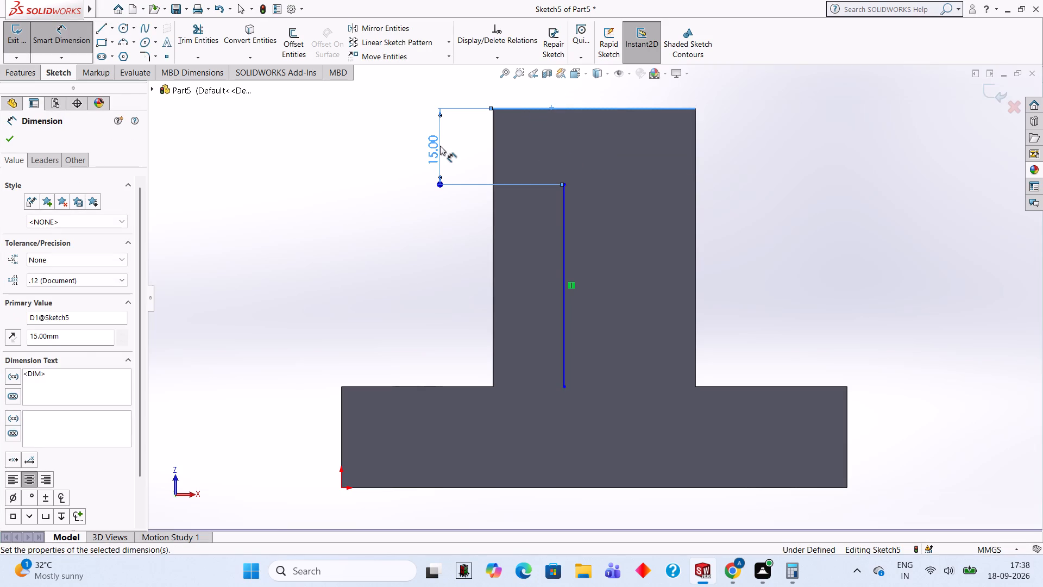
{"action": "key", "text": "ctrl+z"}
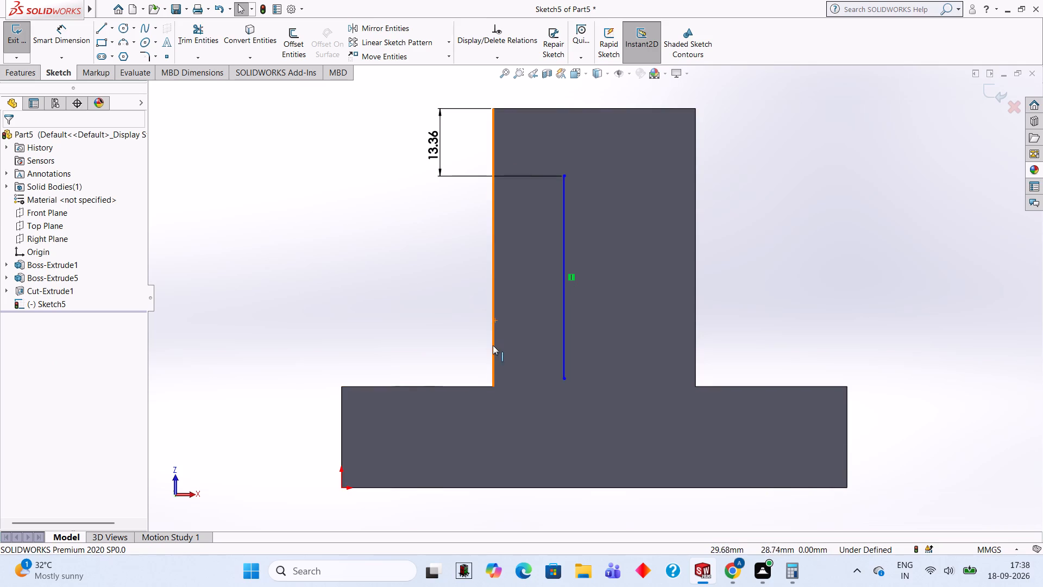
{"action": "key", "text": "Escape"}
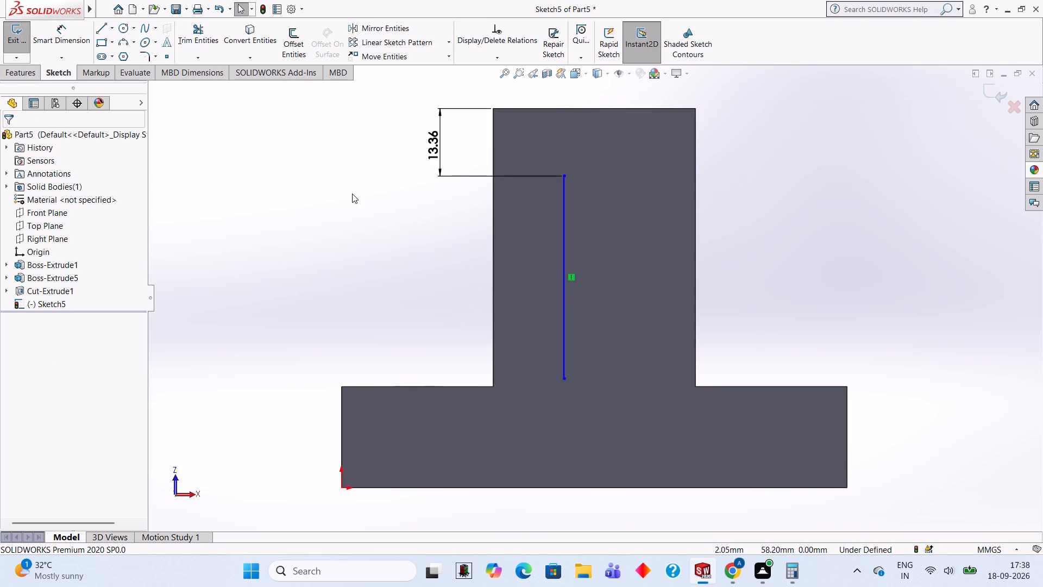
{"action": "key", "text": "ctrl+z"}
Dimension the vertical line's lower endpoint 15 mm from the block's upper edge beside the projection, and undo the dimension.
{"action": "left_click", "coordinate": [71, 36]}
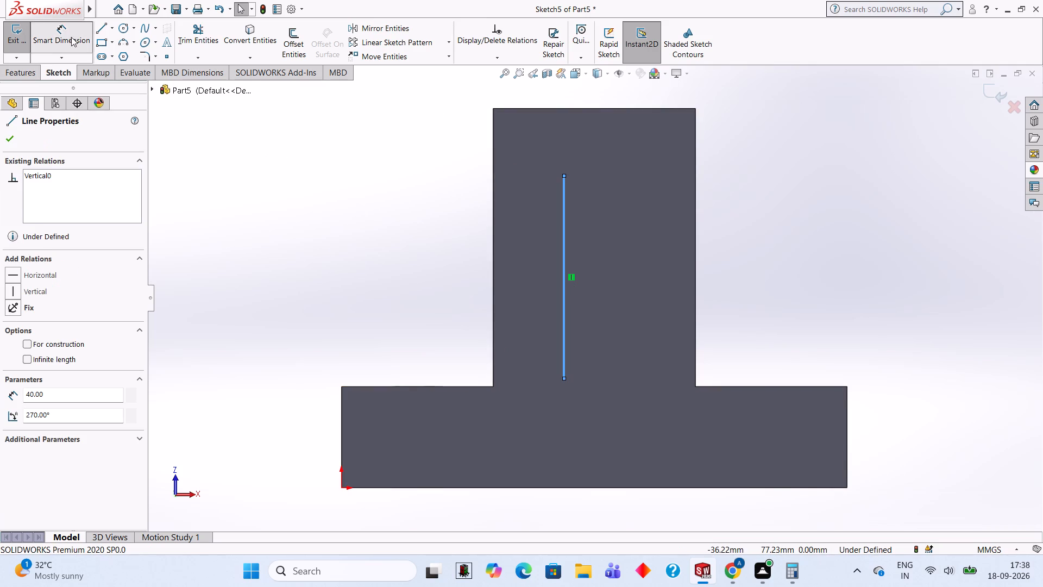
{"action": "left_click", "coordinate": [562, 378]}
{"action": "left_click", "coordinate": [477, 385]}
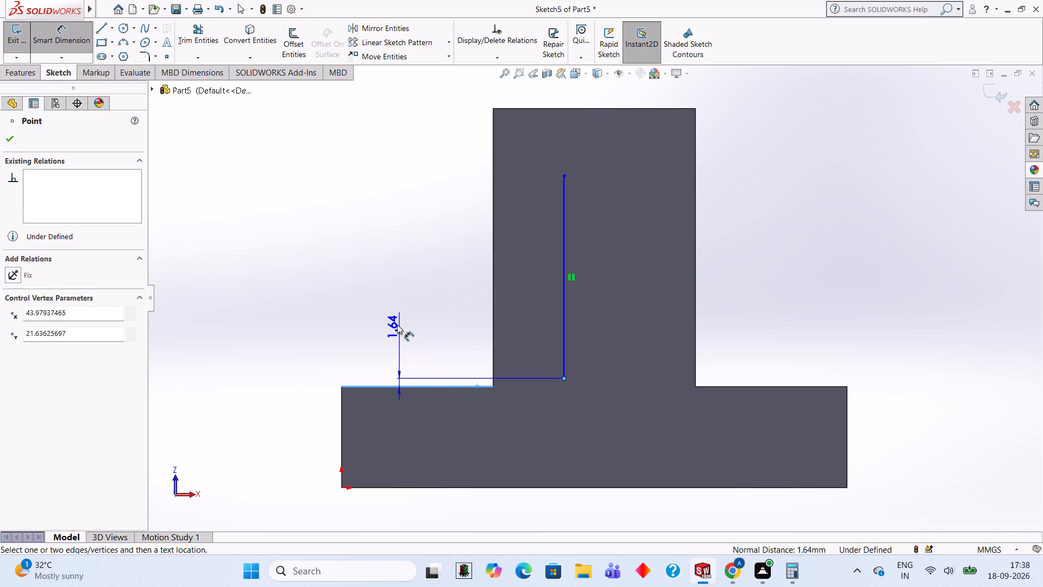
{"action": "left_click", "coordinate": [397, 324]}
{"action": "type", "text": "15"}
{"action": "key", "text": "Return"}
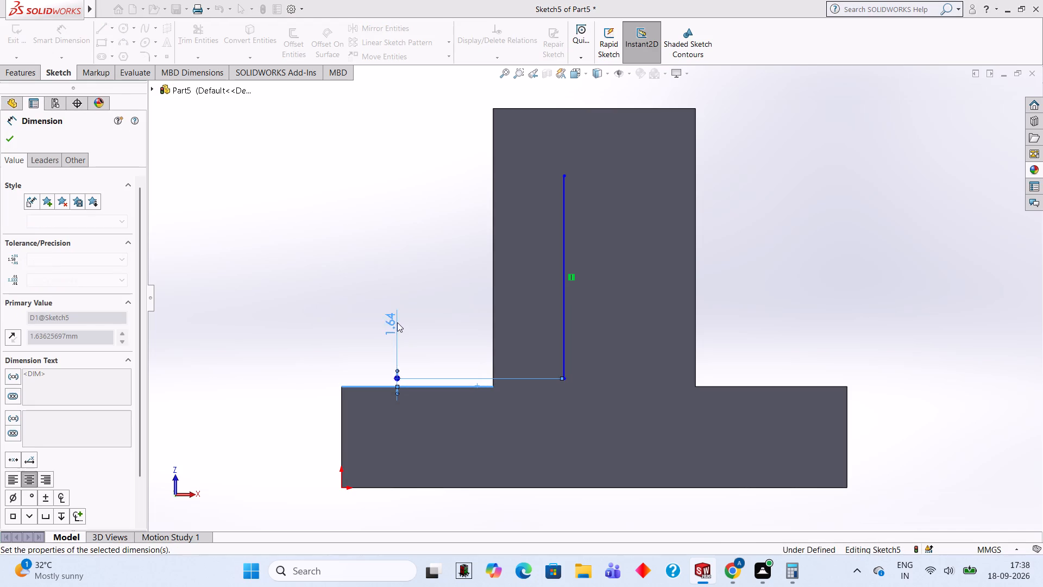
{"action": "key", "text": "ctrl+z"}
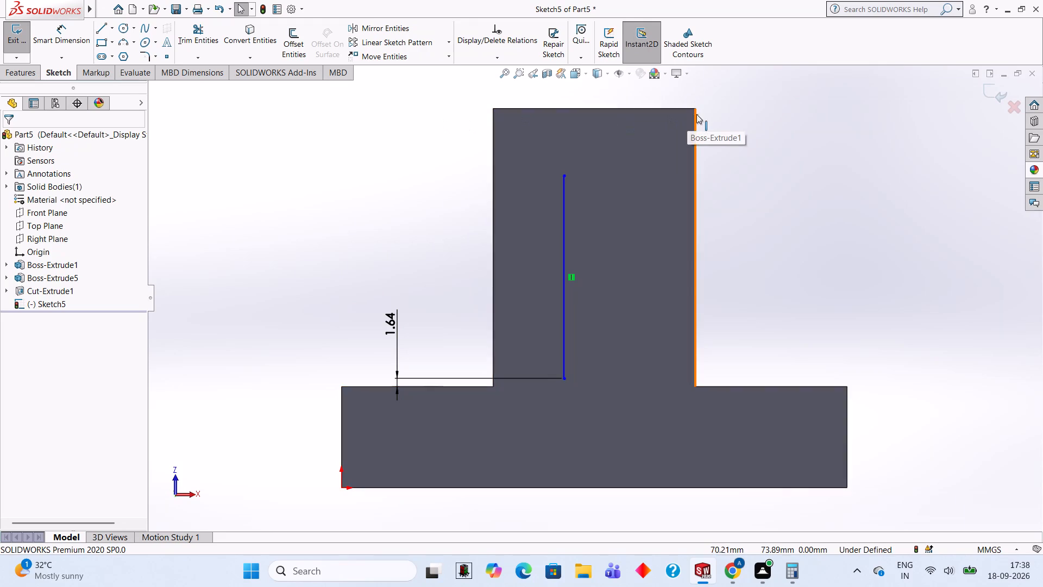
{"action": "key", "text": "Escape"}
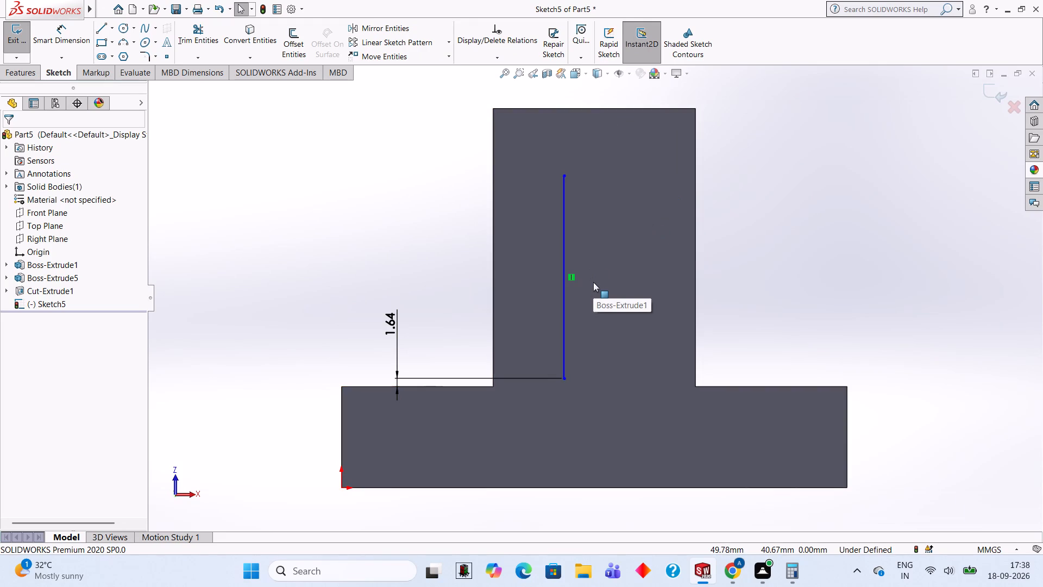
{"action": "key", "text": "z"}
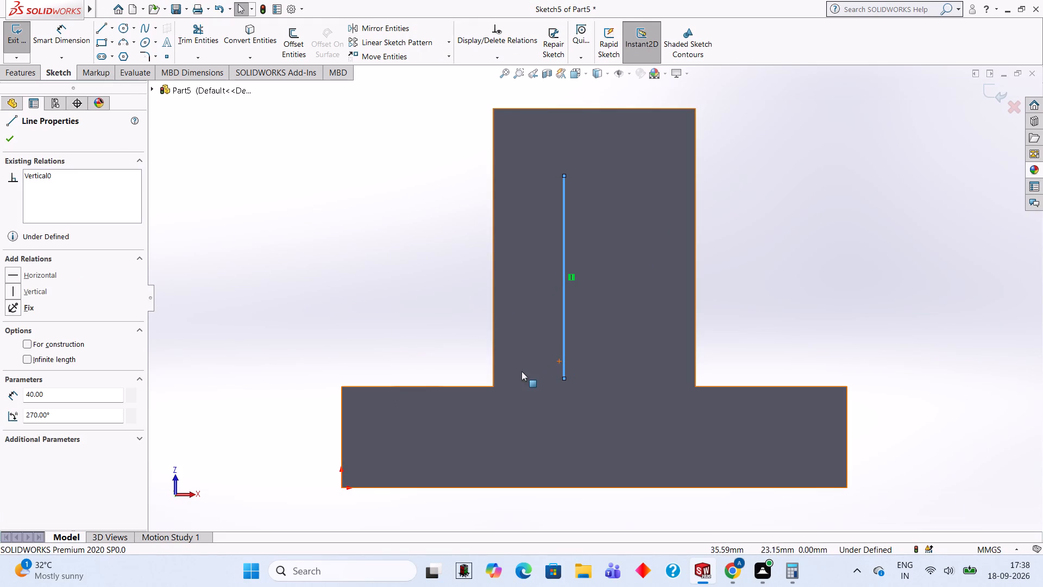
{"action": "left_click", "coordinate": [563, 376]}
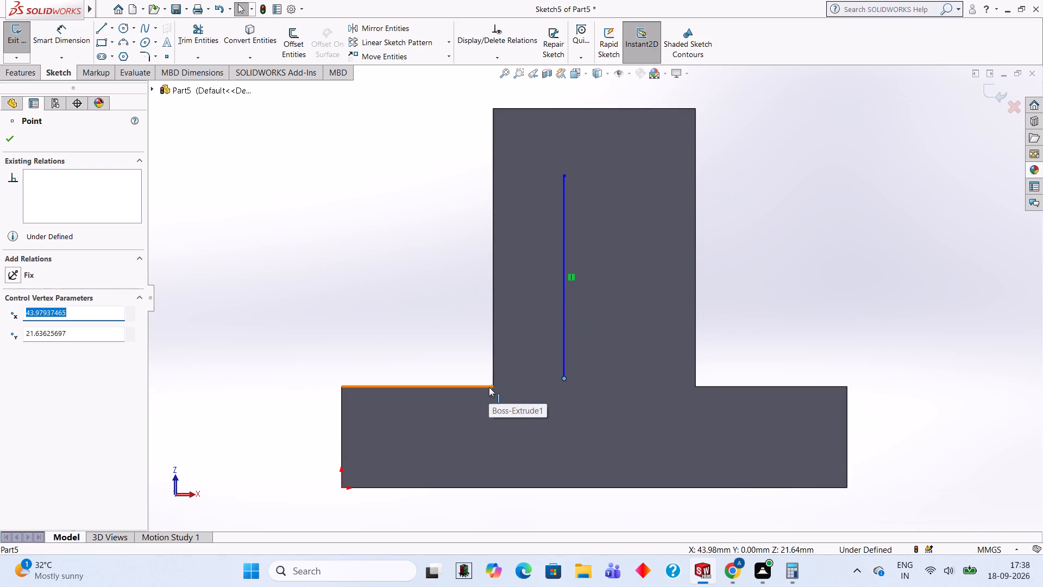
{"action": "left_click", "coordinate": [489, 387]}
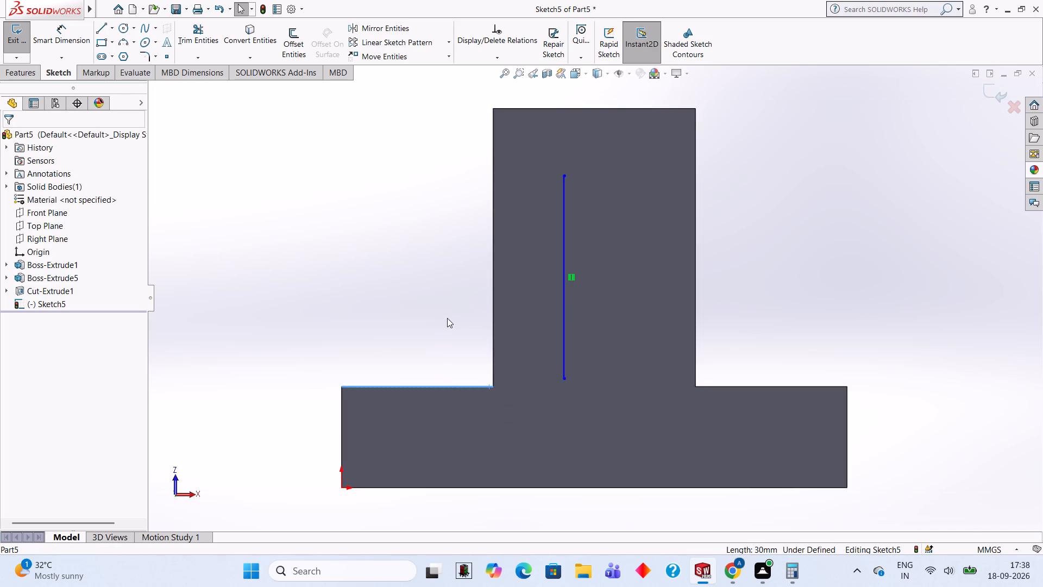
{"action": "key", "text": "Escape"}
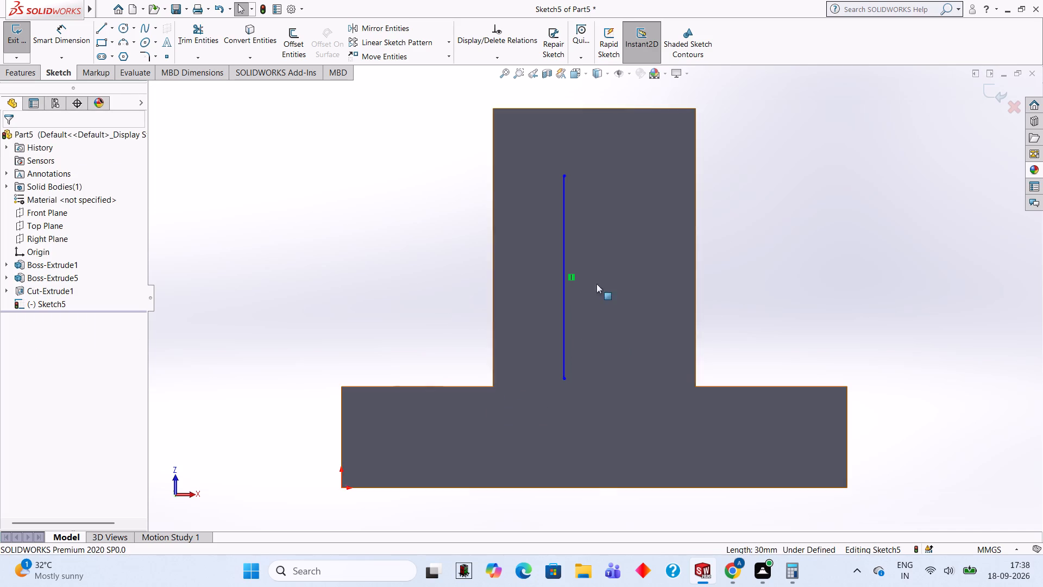
Undo the 40 mm line and draw a 30 mm vertical line on the projection's part of the face instead.
{"action": "left_click", "coordinate": [60, 41]}
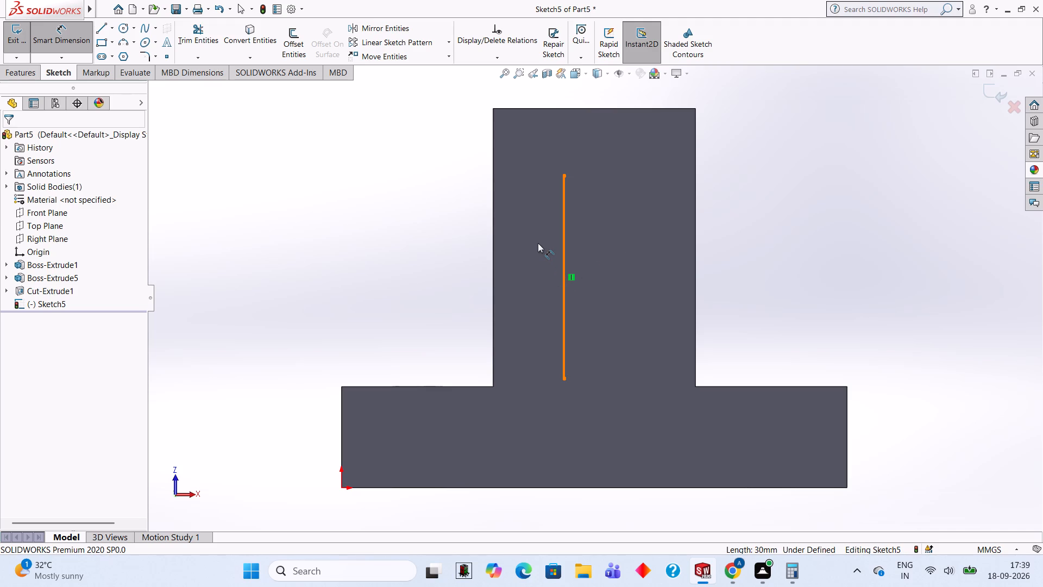
{"action": "key", "text": "ctrl+z"}
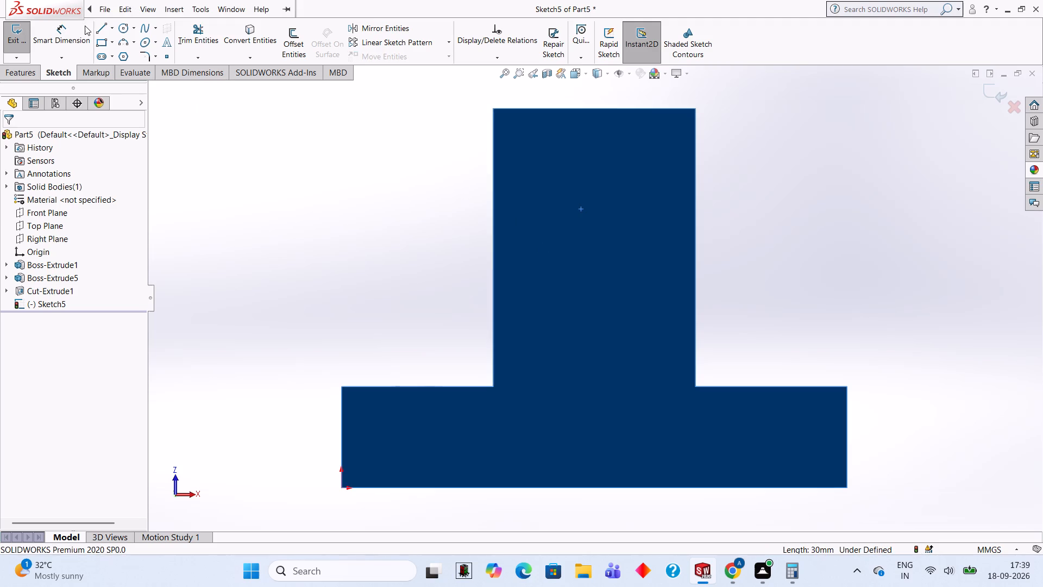
{"action": "left_click", "coordinate": [105, 24]}
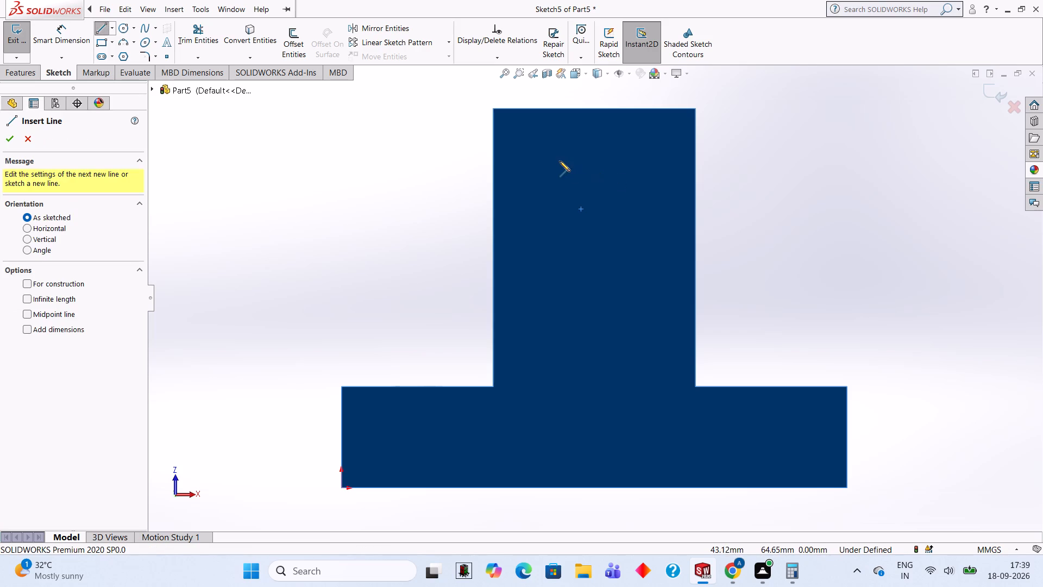
{"action": "left_click", "coordinate": [560, 161]}
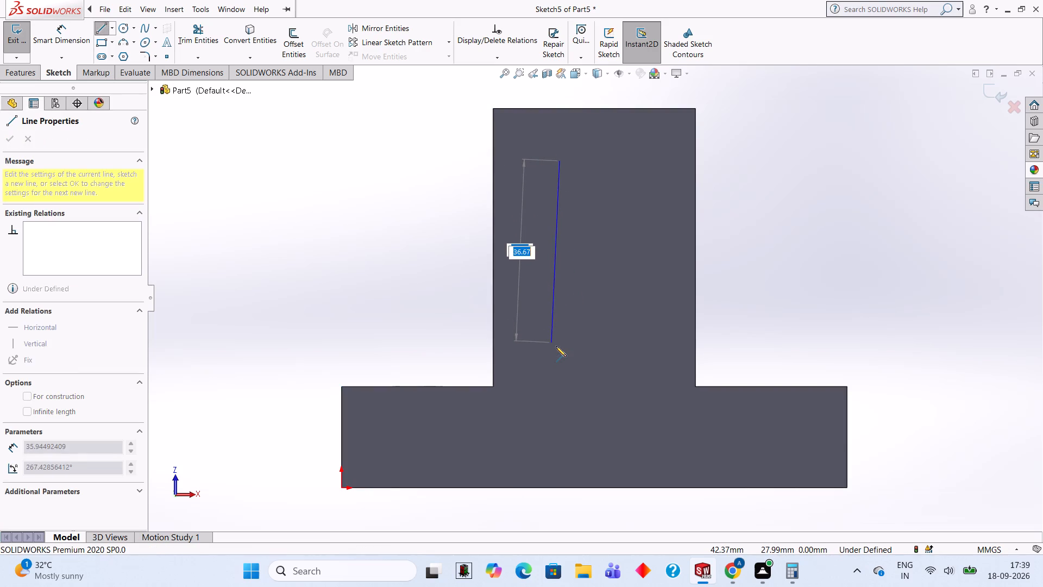
{"action": "type", "text": "30"}
{"action": "key", "text": "Return"}
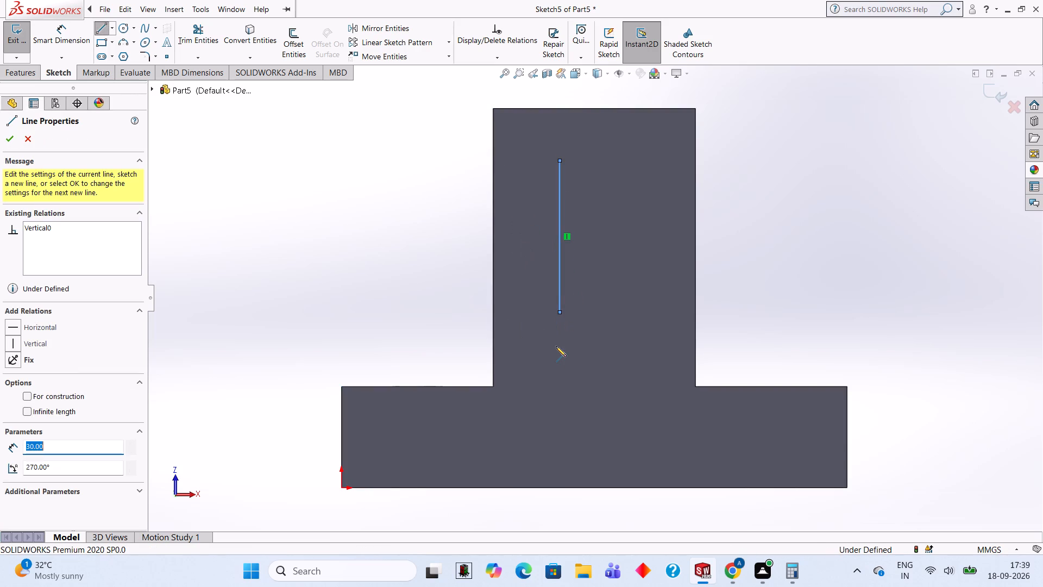
{"action": "key", "text": "Escape"}
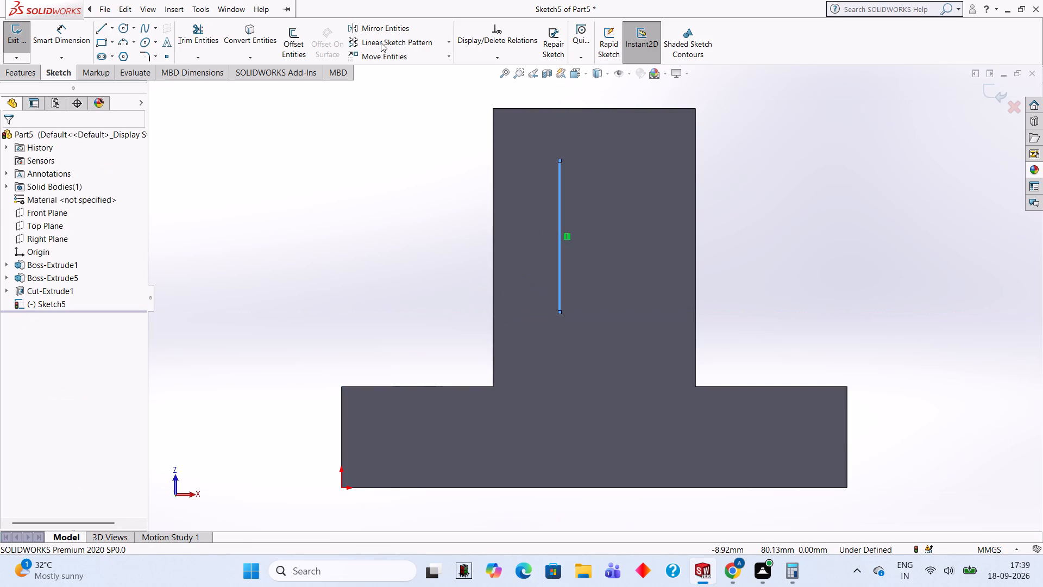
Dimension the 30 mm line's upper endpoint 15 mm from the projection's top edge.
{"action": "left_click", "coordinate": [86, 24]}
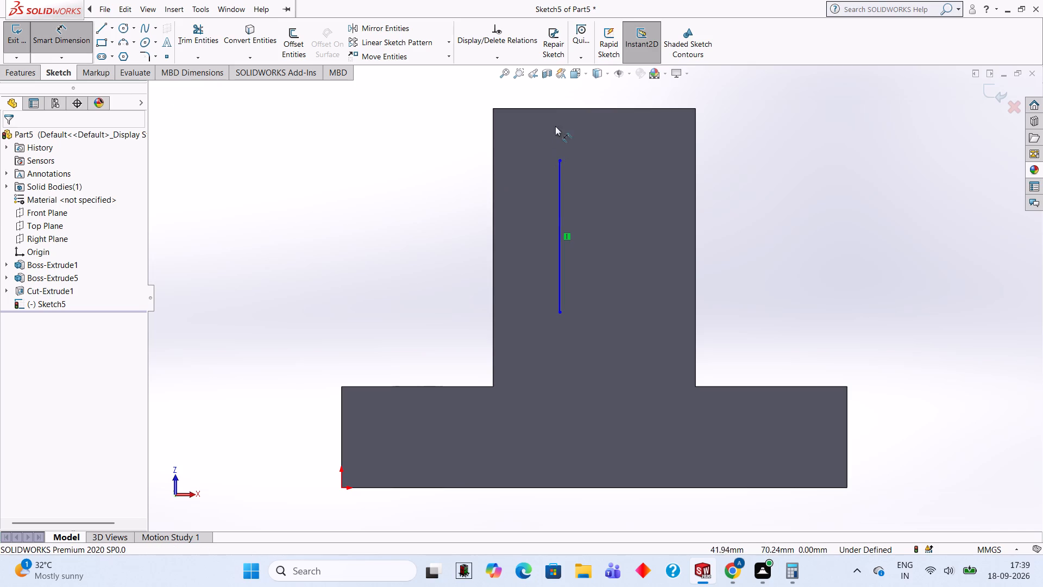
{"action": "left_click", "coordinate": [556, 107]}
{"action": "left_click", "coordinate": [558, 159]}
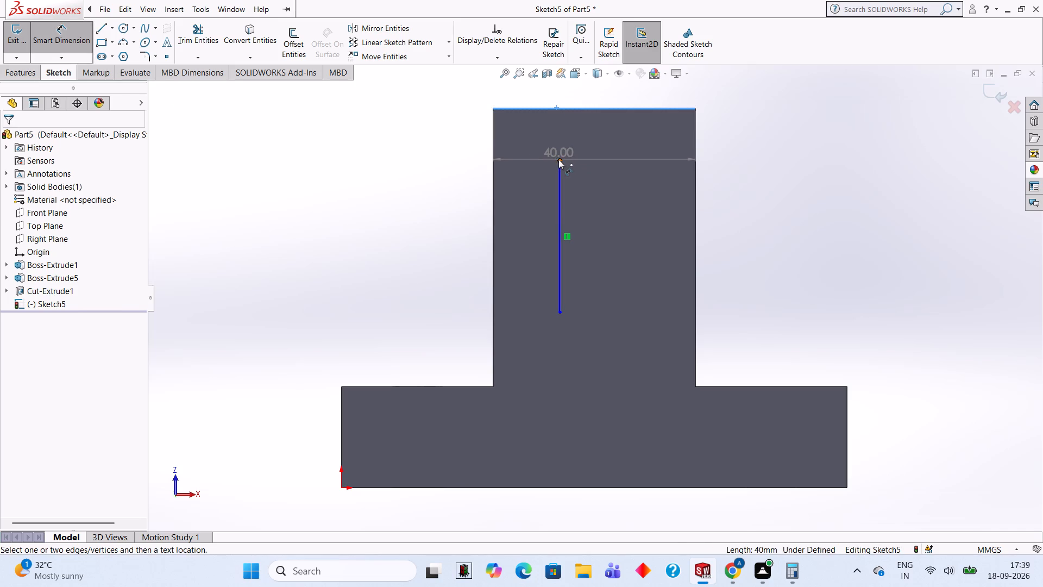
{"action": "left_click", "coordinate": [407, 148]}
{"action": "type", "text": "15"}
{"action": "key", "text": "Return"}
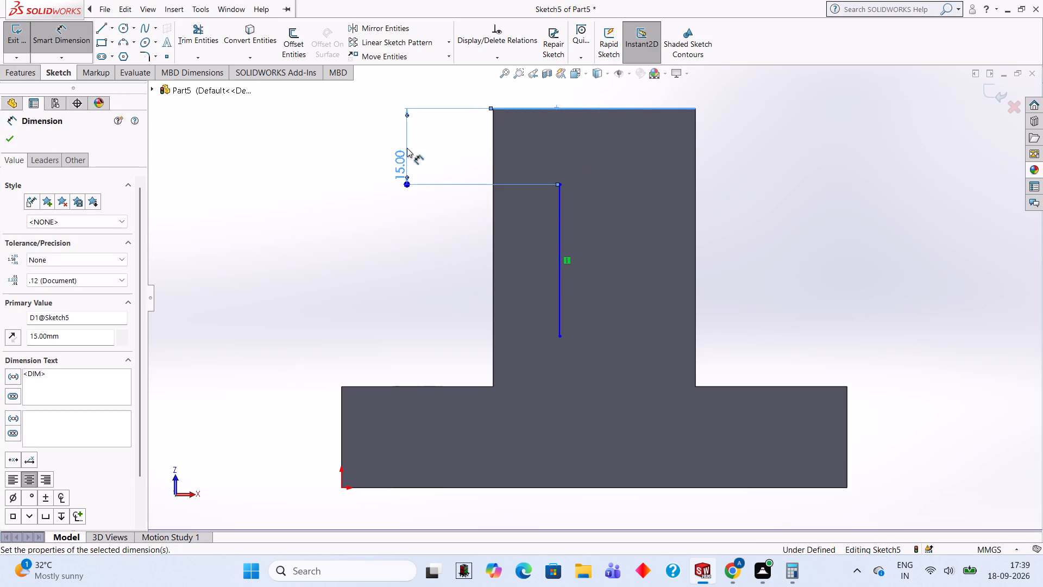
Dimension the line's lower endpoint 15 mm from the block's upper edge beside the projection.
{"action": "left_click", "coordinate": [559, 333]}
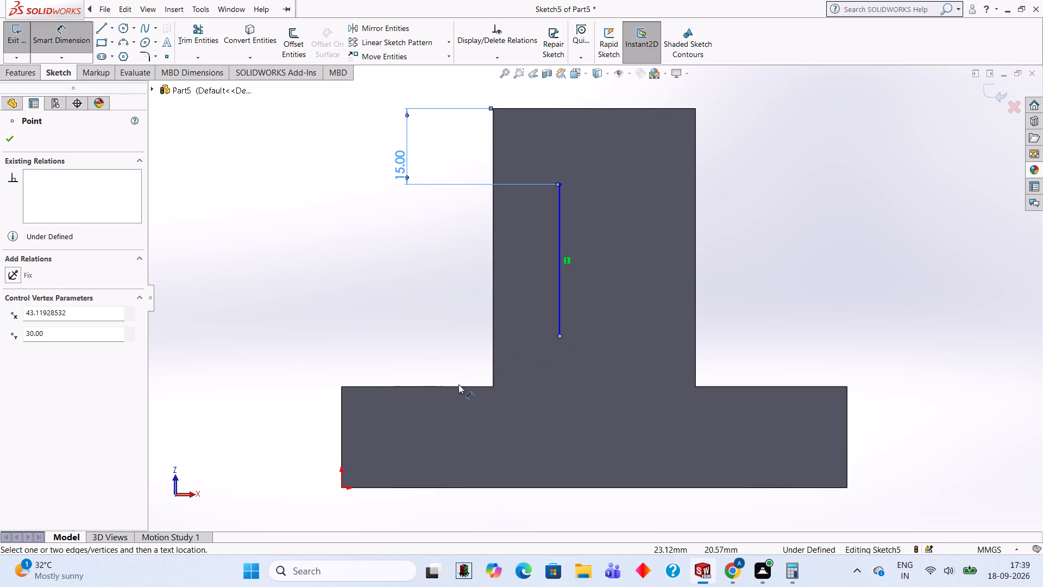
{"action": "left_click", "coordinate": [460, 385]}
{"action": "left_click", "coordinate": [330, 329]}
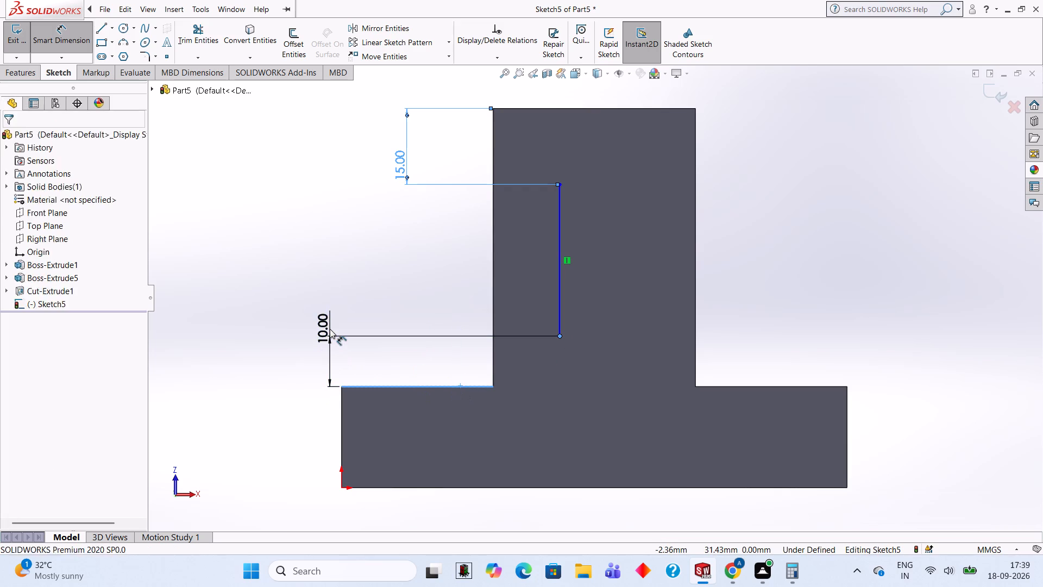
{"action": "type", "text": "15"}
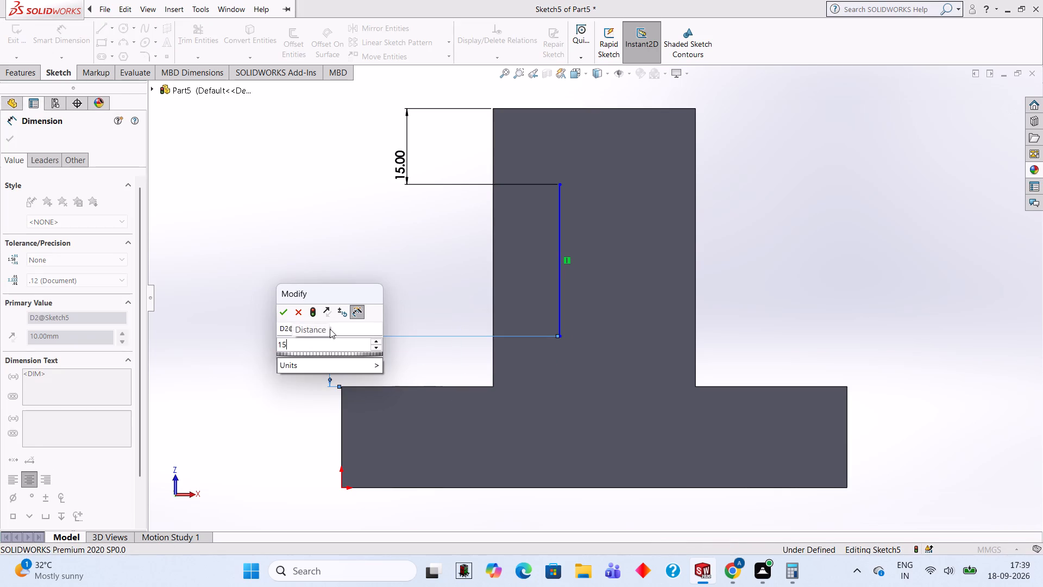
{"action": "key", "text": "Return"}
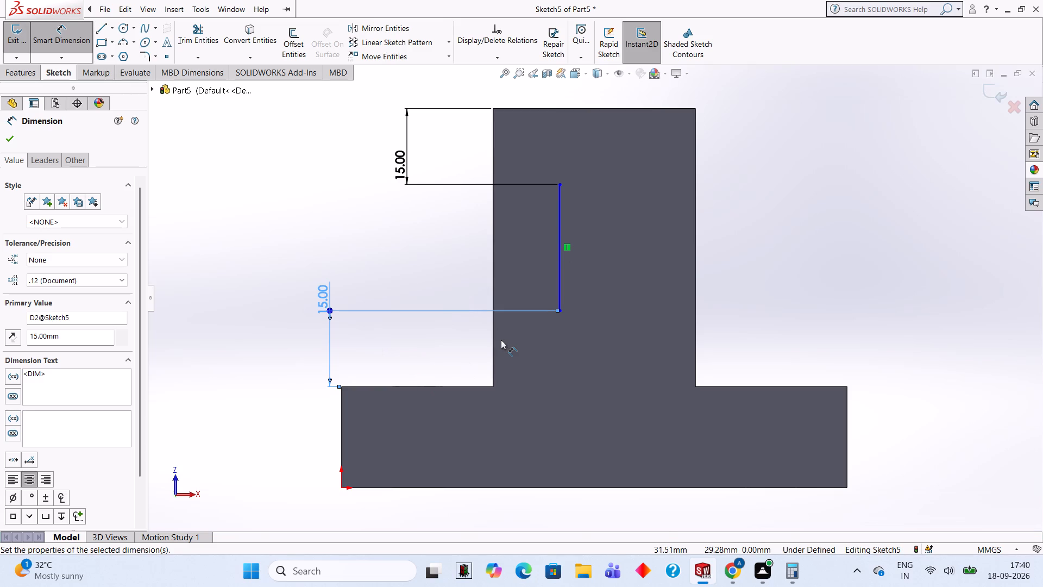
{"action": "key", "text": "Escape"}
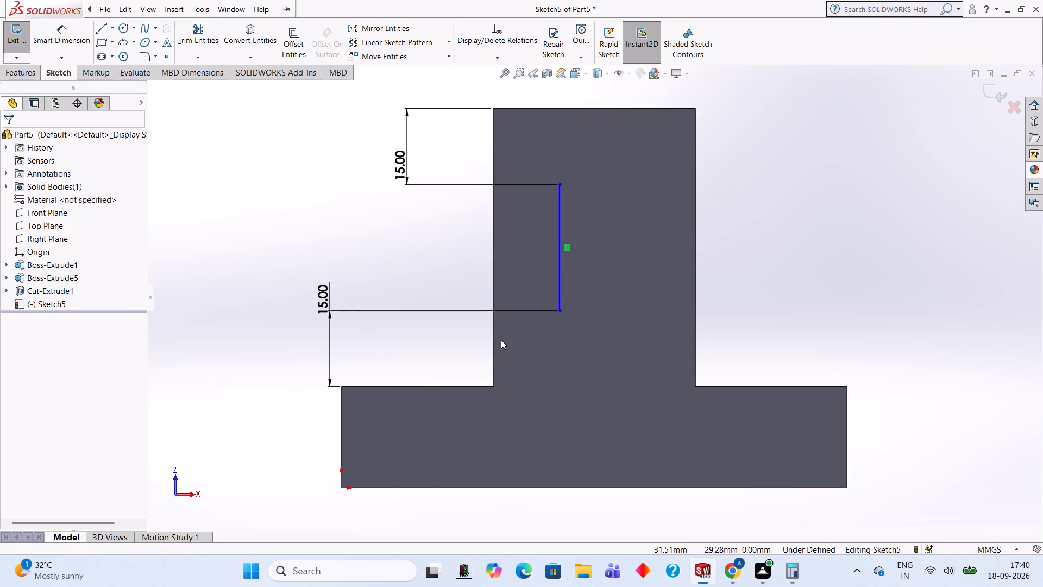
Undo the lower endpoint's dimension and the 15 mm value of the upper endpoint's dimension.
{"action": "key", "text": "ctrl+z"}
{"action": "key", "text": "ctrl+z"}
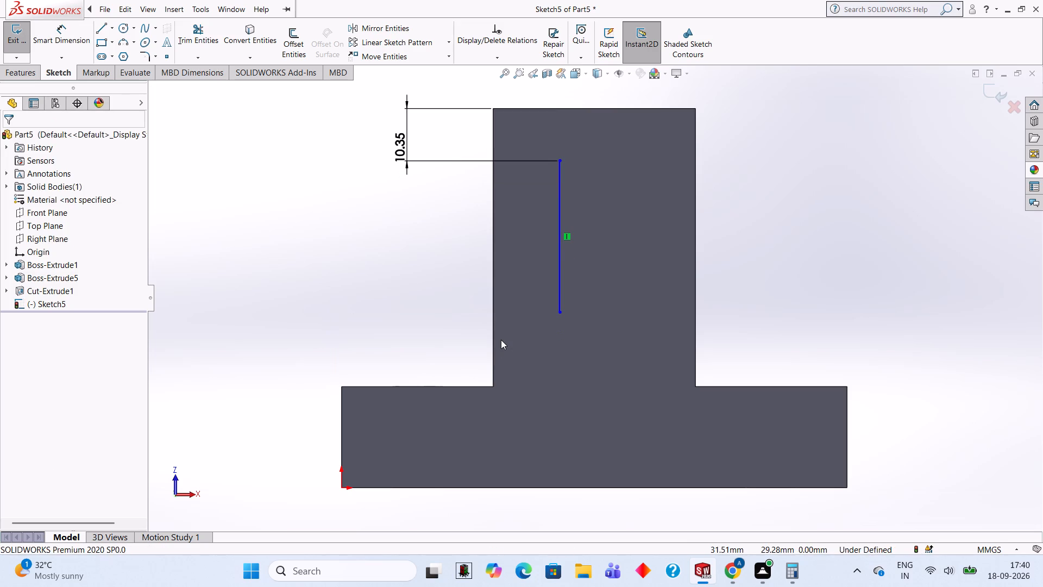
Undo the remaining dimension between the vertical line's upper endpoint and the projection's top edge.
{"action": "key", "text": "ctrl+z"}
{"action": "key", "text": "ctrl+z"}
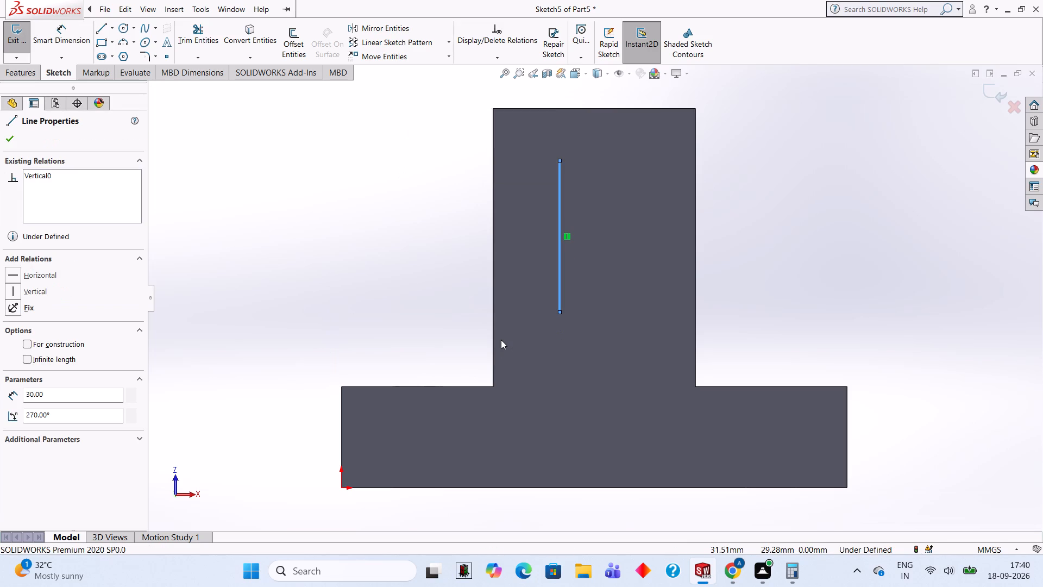
Dimension the vertical line's upper endpoint 10 mm from the projection's top edge.
{"action": "left_click", "coordinate": [89, 35]}
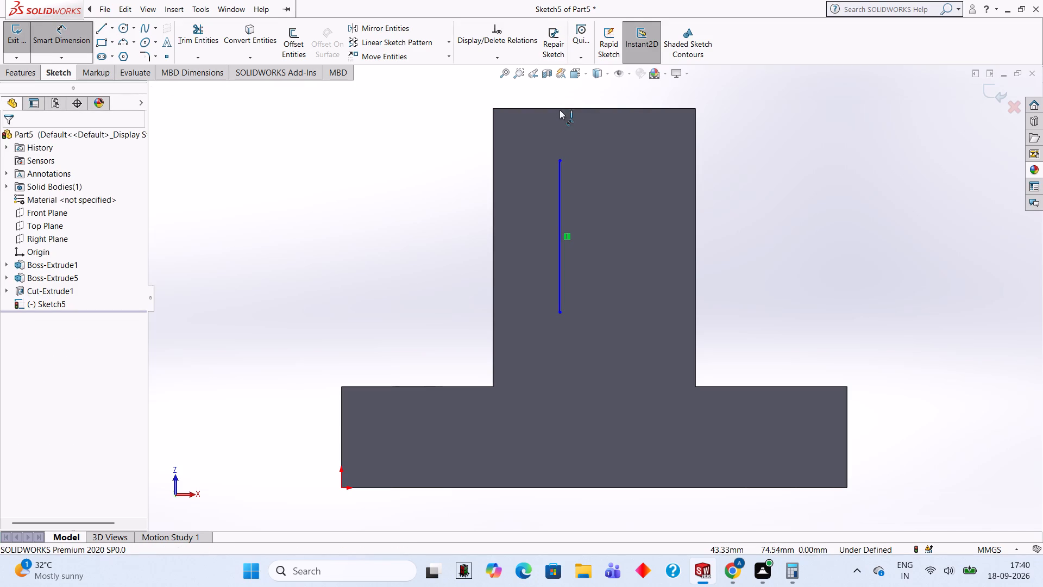
{"action": "left_click", "coordinate": [558, 108]}
{"action": "left_click", "coordinate": [558, 158]}
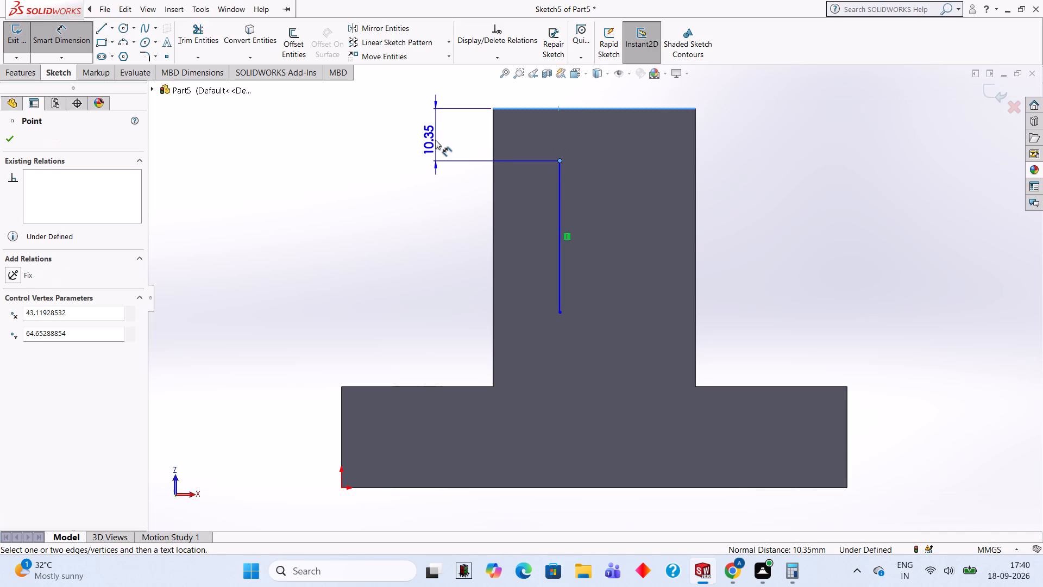
{"action": "left_click", "coordinate": [435, 140]}
{"action": "type", "text": "10"}
{"action": "key", "text": "Return"}
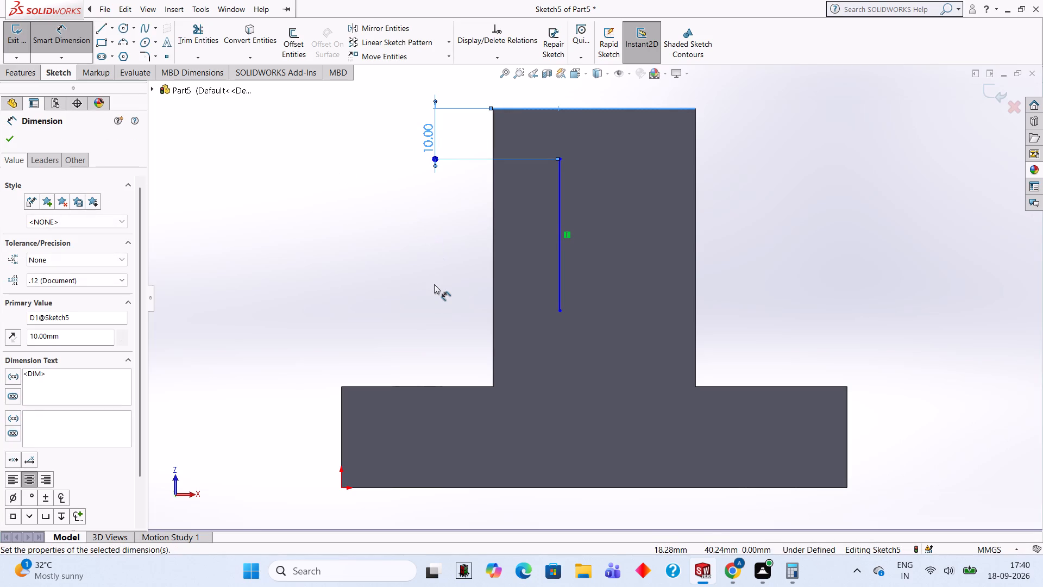
Dimension the vertical line's lower endpoint 10 mm from the block's upper edge left of the projection.
{"action": "left_click", "coordinate": [560, 313]}
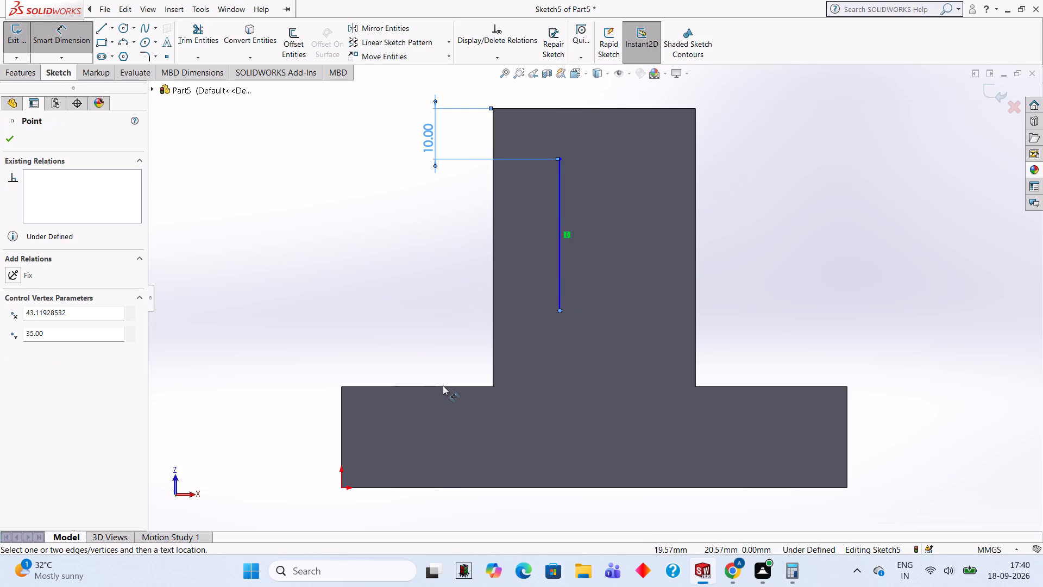
{"action": "left_click", "coordinate": [445, 386]}
{"action": "left_click", "coordinate": [400, 331]}
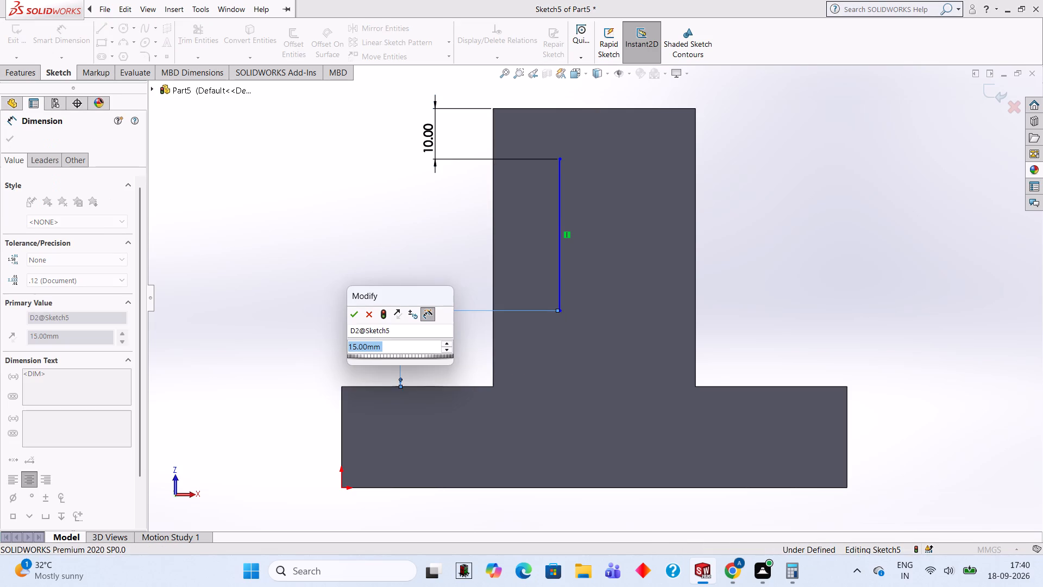
{"action": "type", "text": "10"}
{"action": "key", "text": "Return"}
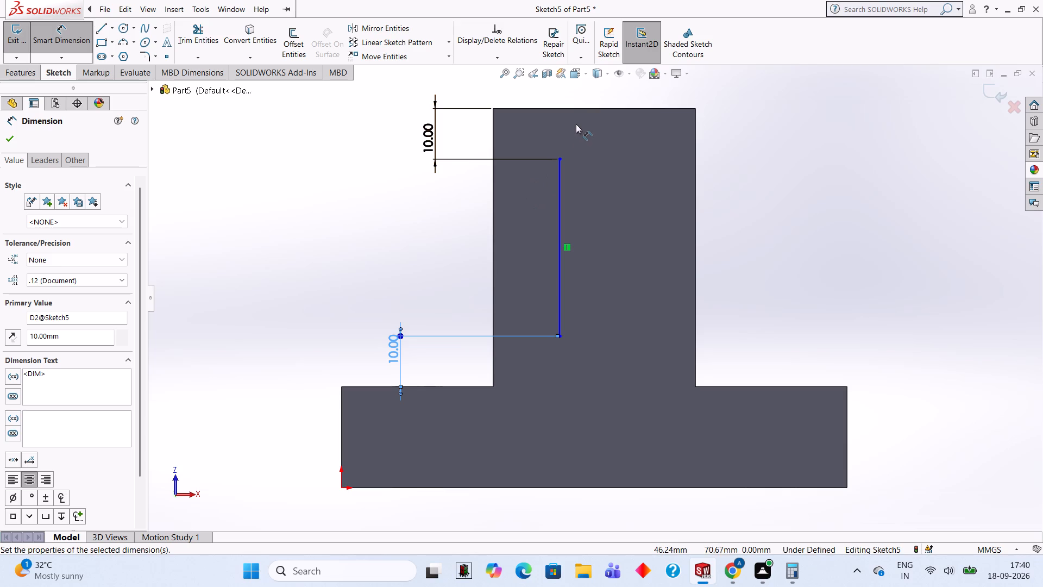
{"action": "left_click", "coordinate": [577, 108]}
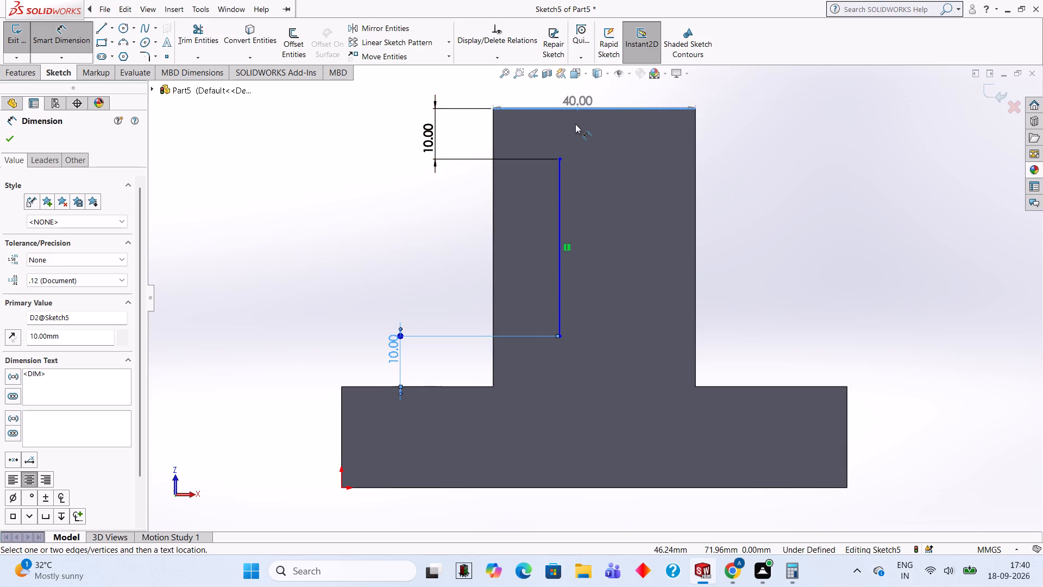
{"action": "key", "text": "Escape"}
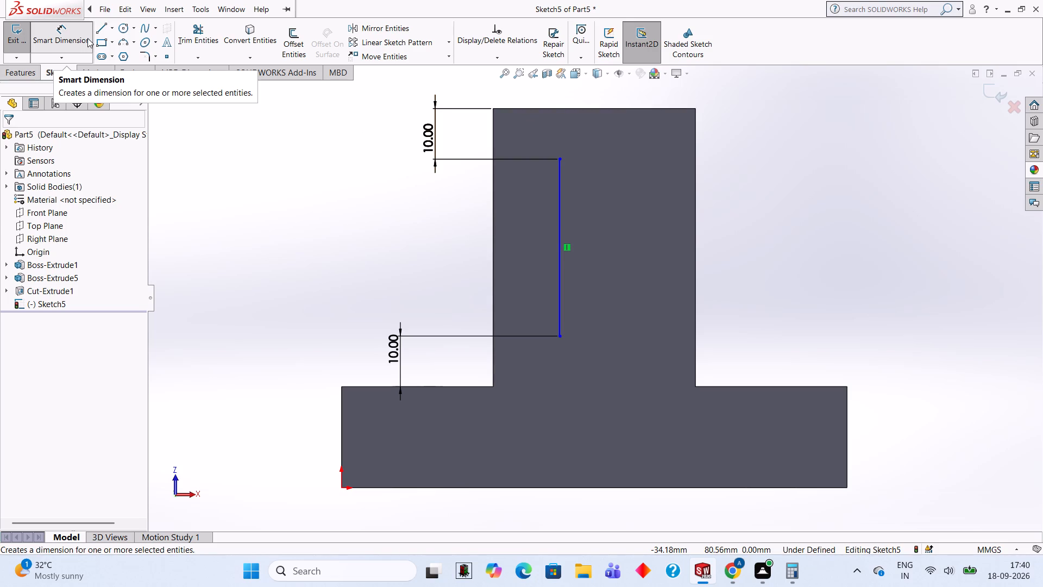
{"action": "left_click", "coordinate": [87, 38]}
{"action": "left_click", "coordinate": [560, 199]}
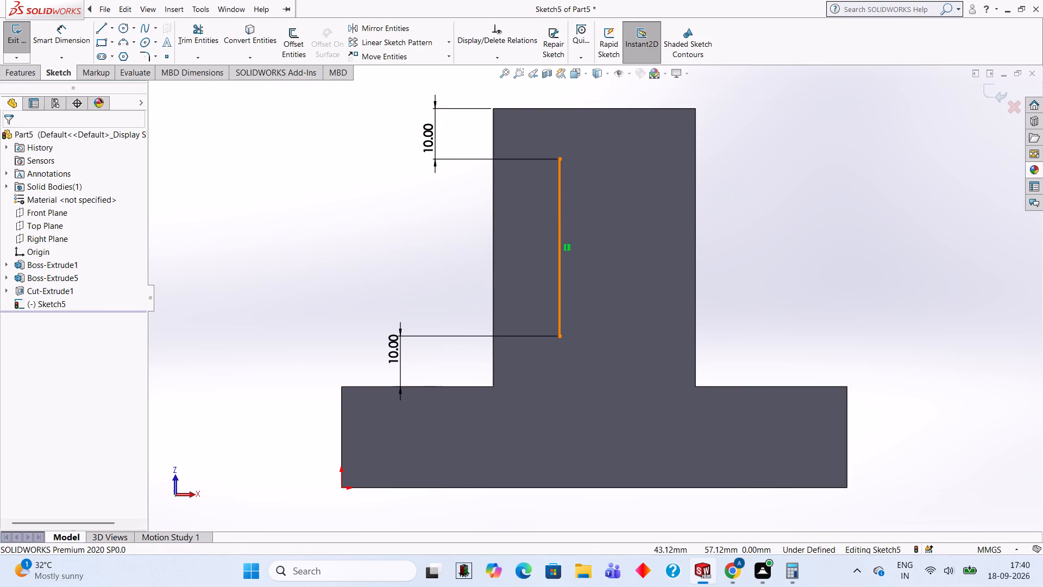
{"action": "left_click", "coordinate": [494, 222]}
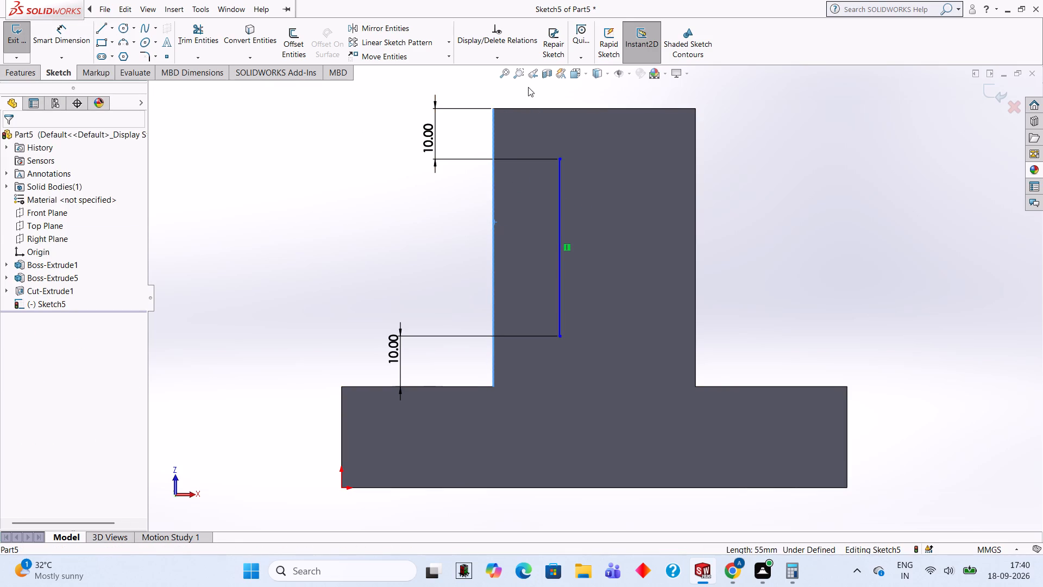
Dimension the vertical line's upper endpoint 10 mm from the projection's left edge.
{"action": "left_click", "coordinate": [52, 38]}
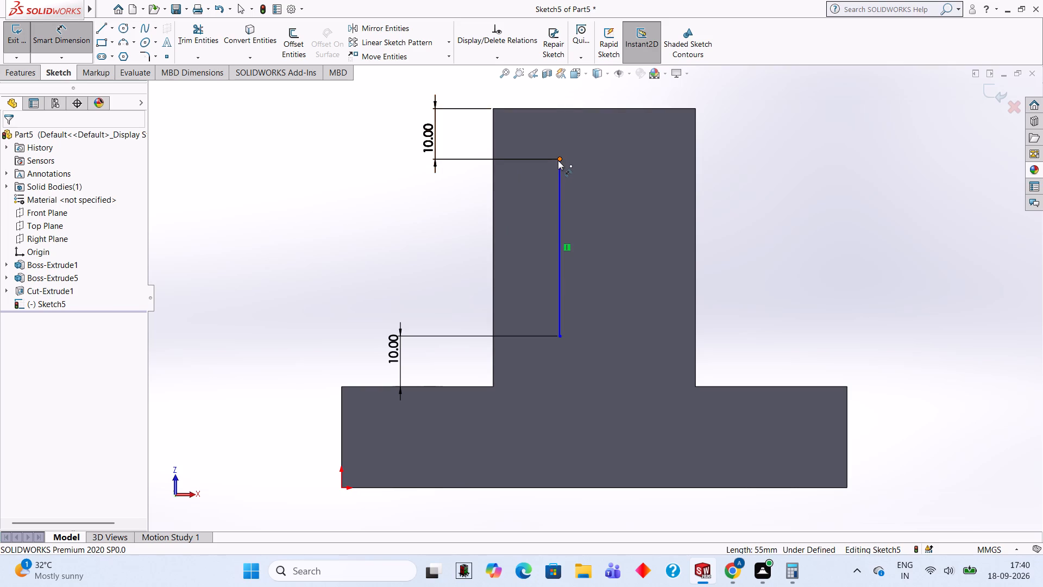
{"action": "left_click", "coordinate": [558, 158]}
{"action": "left_click", "coordinate": [492, 144]}
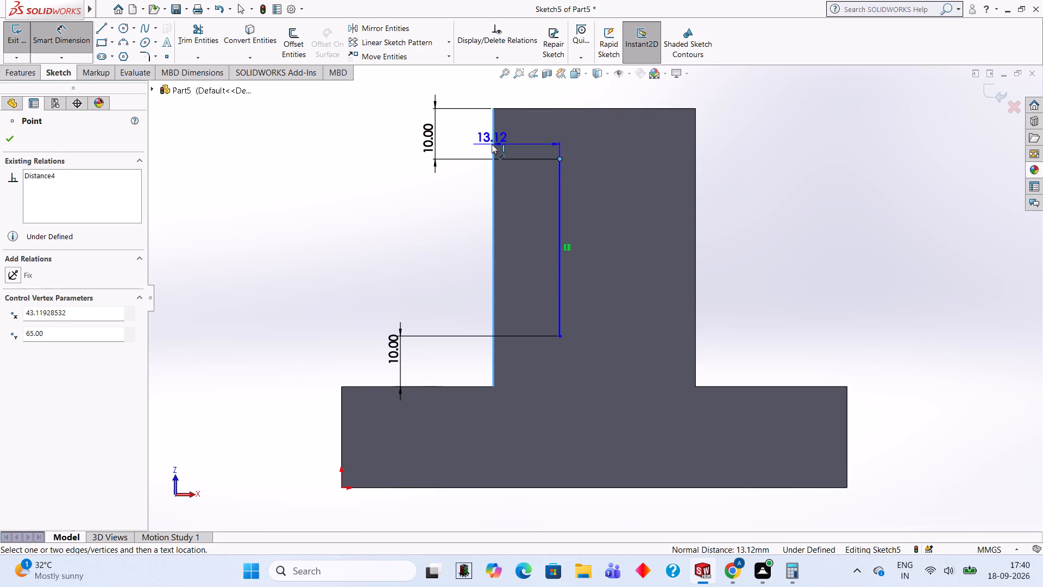
{"action": "left_click", "coordinate": [521, 95]}
{"action": "type", "text": "10"}
{"action": "key", "text": "Return"}
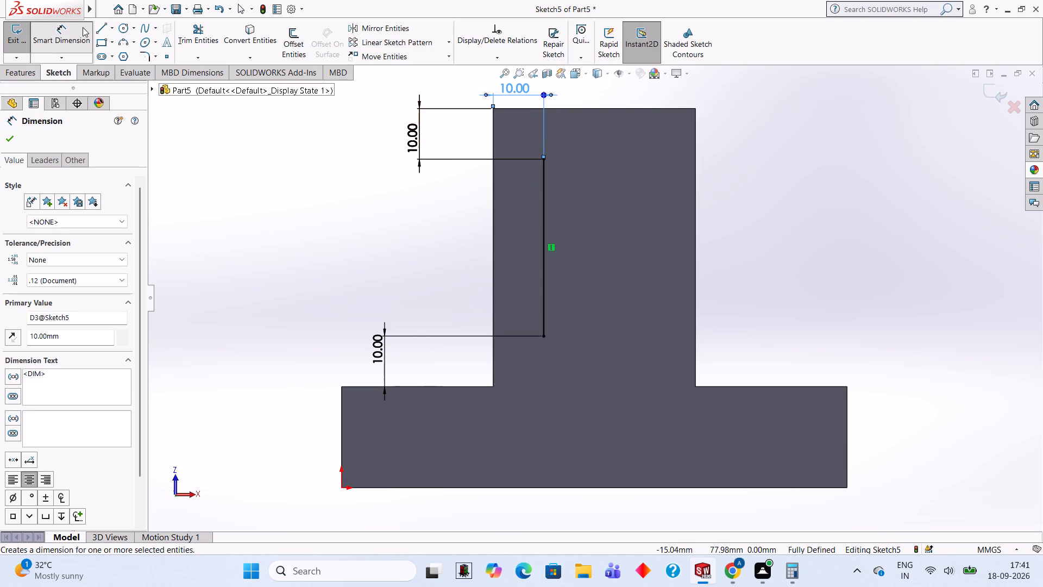
Complete the rectangle with a 20 mm horizontal line from the upper endpoint, a 35 mm vertical line and a closing horizontal line.
{"action": "left_click", "coordinate": [101, 32]}
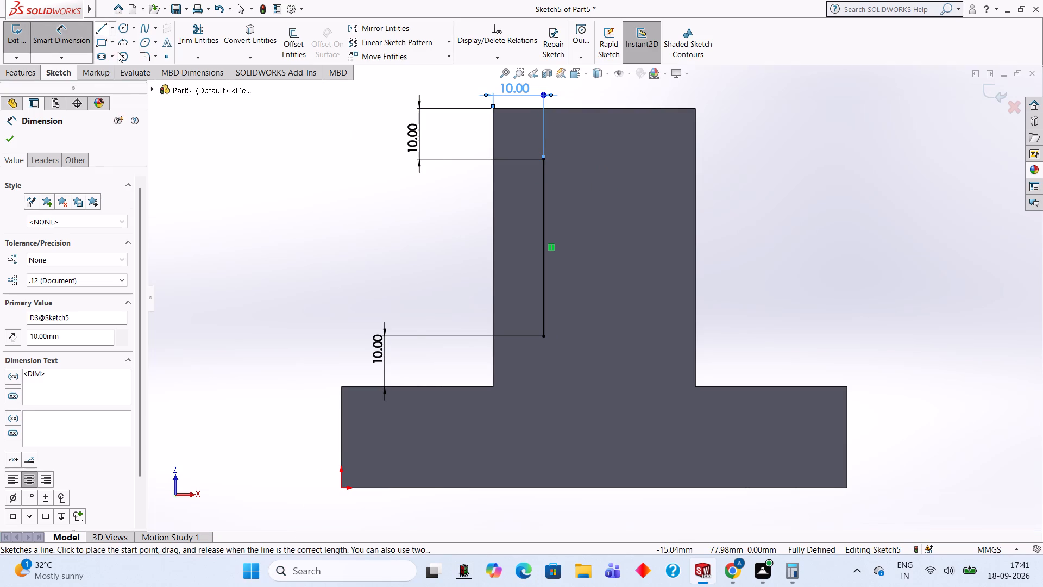
{"action": "left_click", "coordinate": [544, 157]}
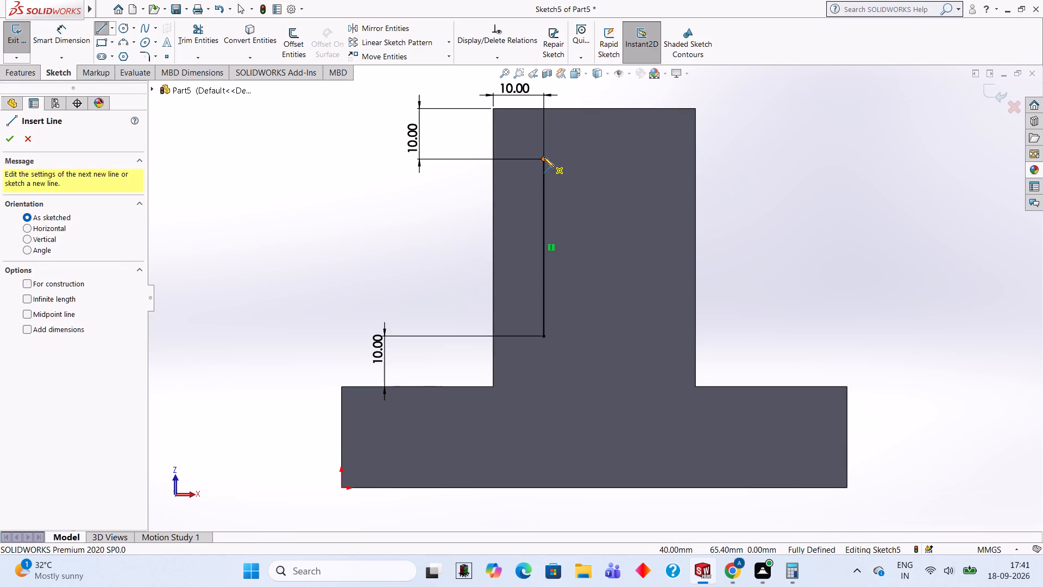
{"action": "type", "text": "20"}
{"action": "key", "text": "Return"}
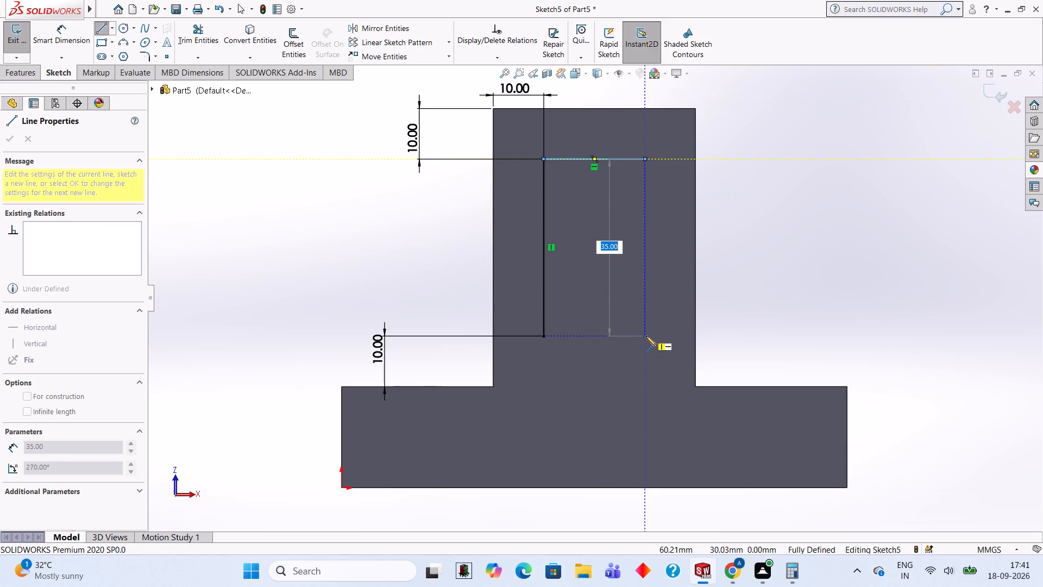
{"action": "left_click", "coordinate": [646, 336]}
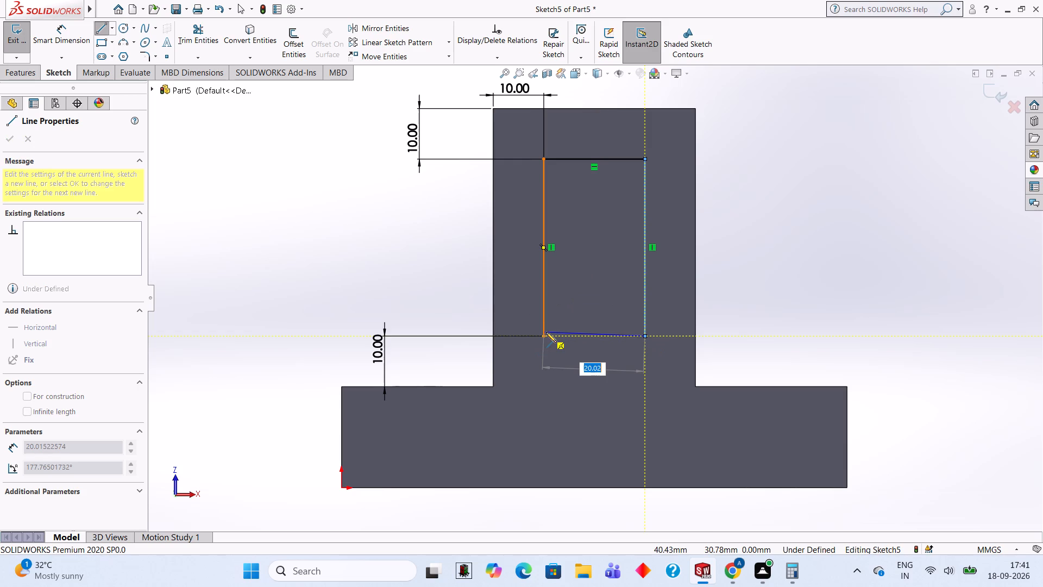
{"action": "left_click", "coordinate": [543, 335]}
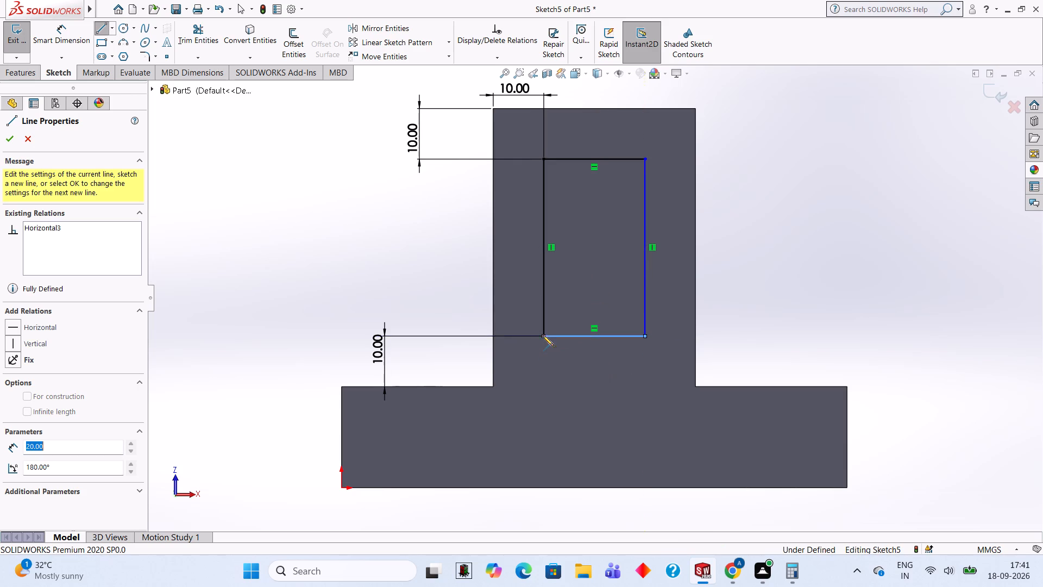
{"action": "key", "text": "Escape"}
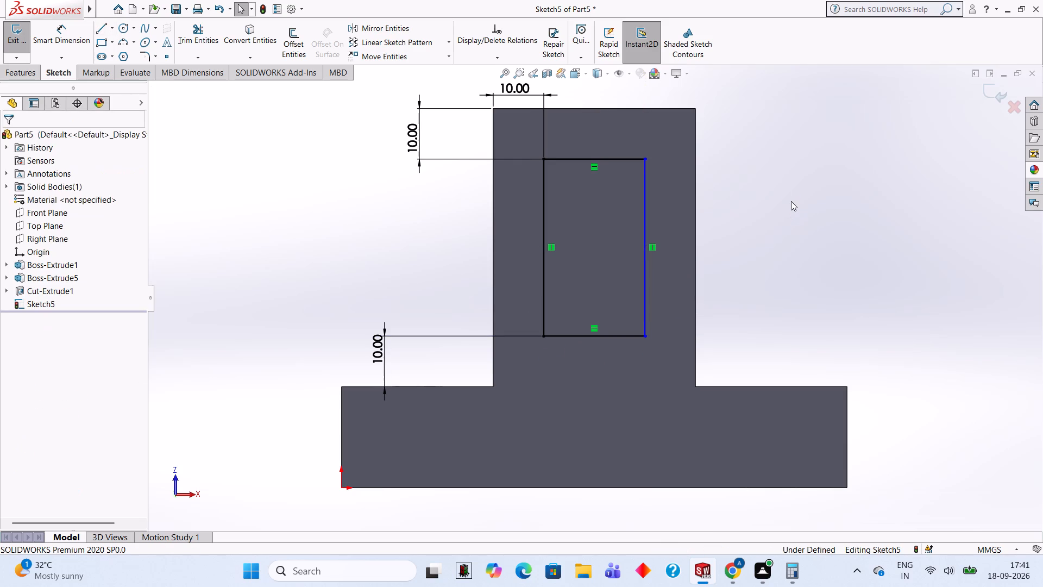
Dimension the rectangle's right side 10 mm from the projection's right edge.
{"action": "left_click", "coordinate": [86, 49]}
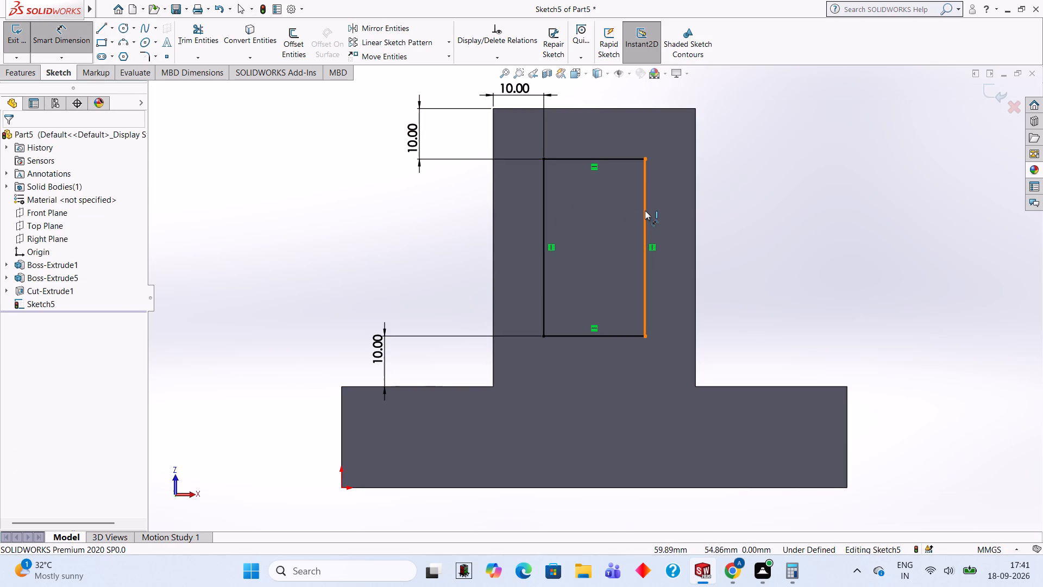
{"action": "left_click", "coordinate": [645, 210]}
{"action": "left_click", "coordinate": [695, 208]}
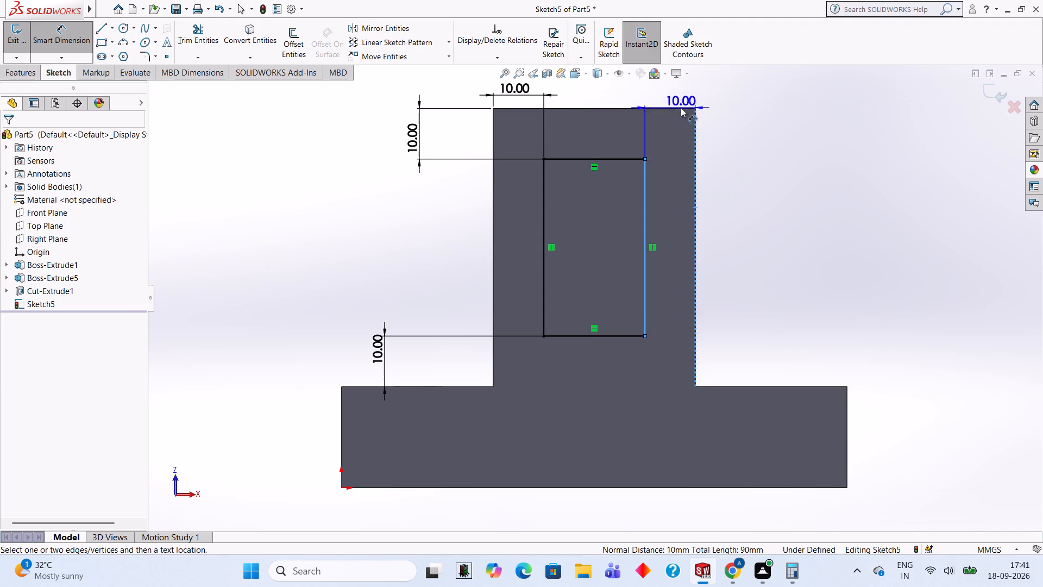
{"action": "left_click", "coordinate": [670, 93]}
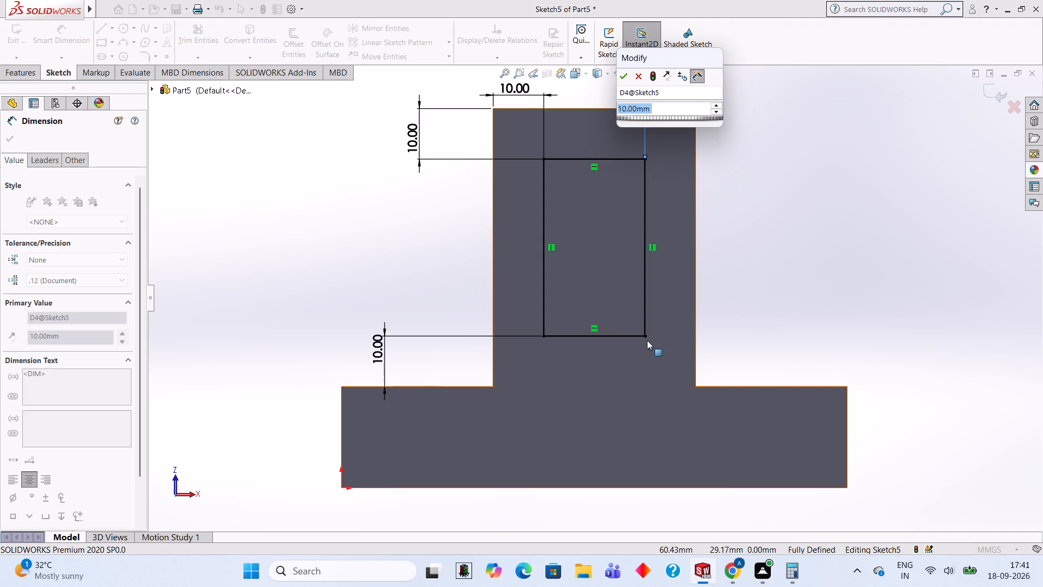
{"action": "left_click", "coordinate": [643, 335]}
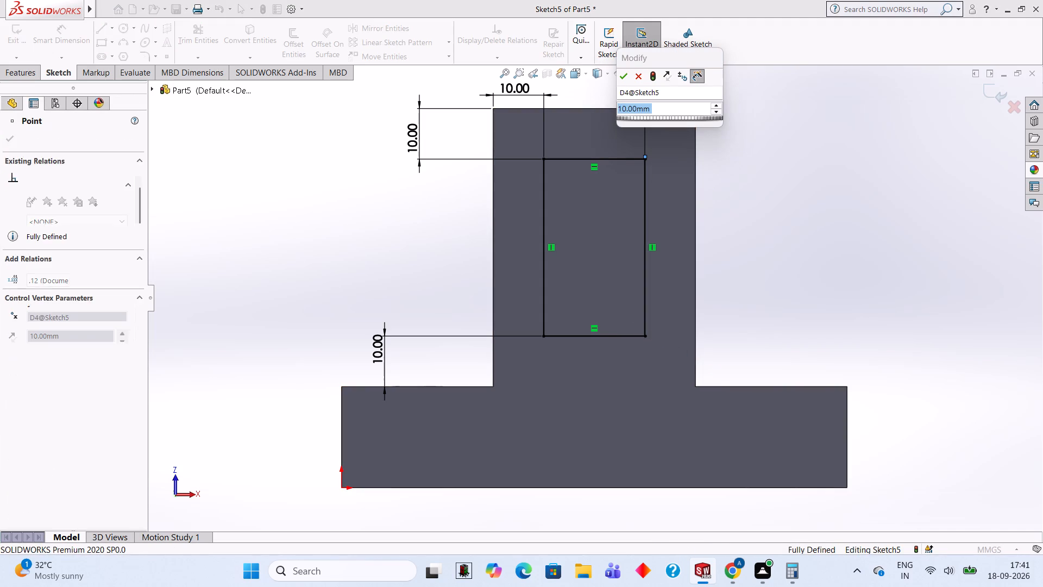
{"action": "left_click", "coordinate": [719, 387]}
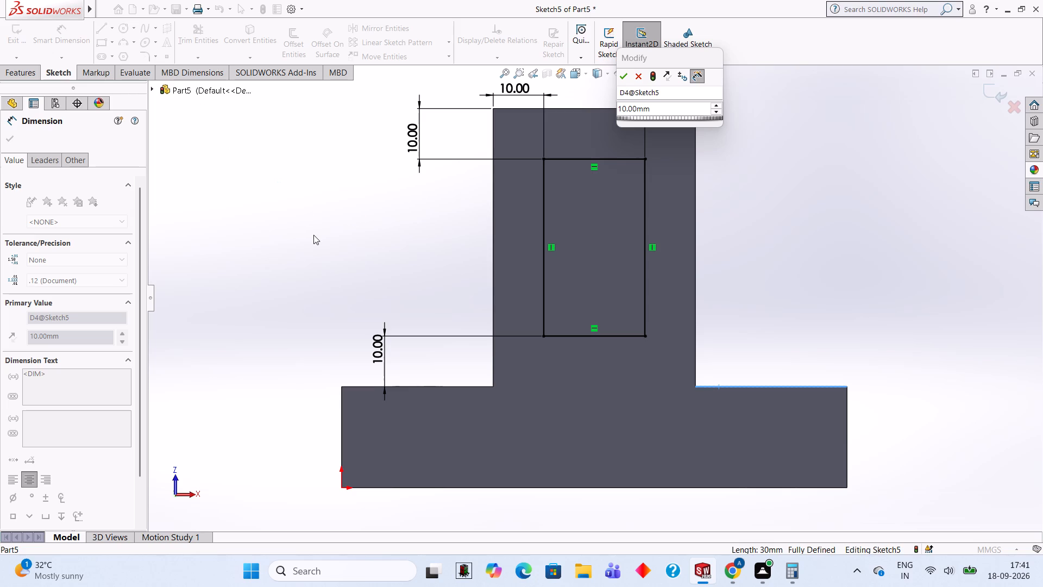
{"action": "left_click", "coordinate": [623, 73]}
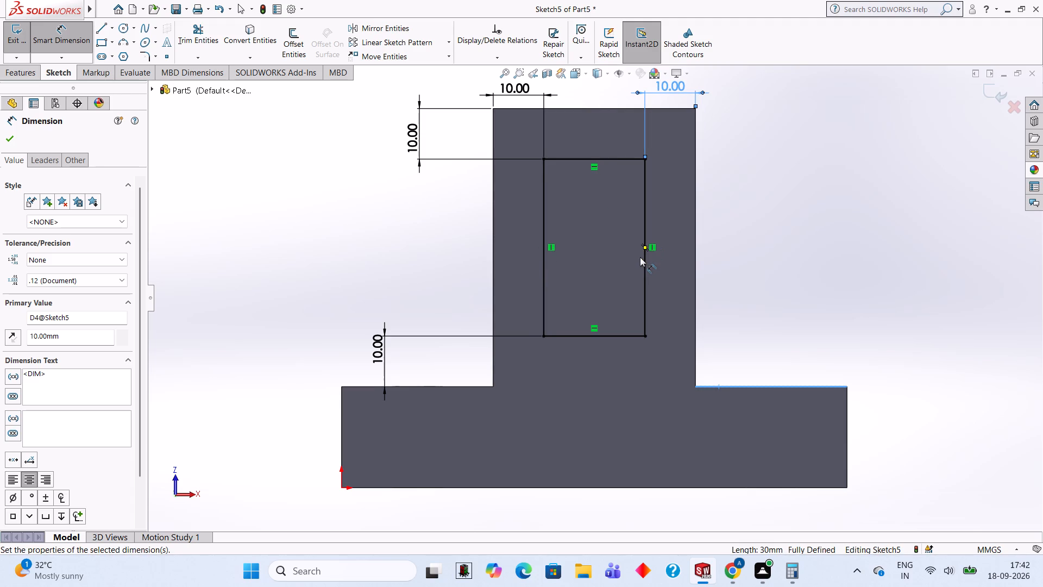
Add a driven dimension between the rectangle's bottom line and the block's upper edge right of the projection.
{"action": "left_click", "coordinate": [628, 334]}
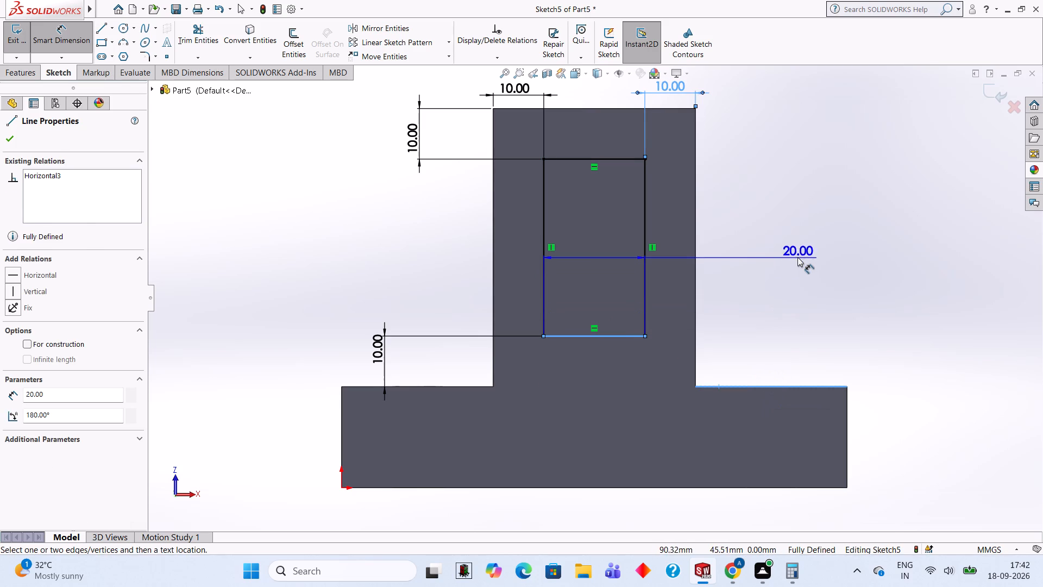
{"action": "key", "text": "Escape"}
{"action": "left_click", "coordinate": [85, 39]}
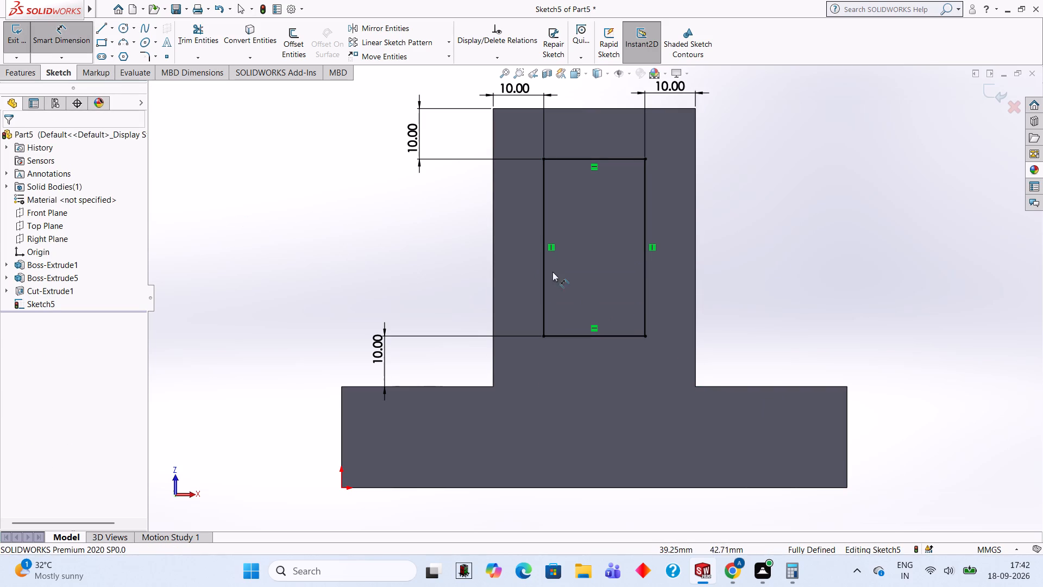
{"action": "left_click", "coordinate": [600, 334]}
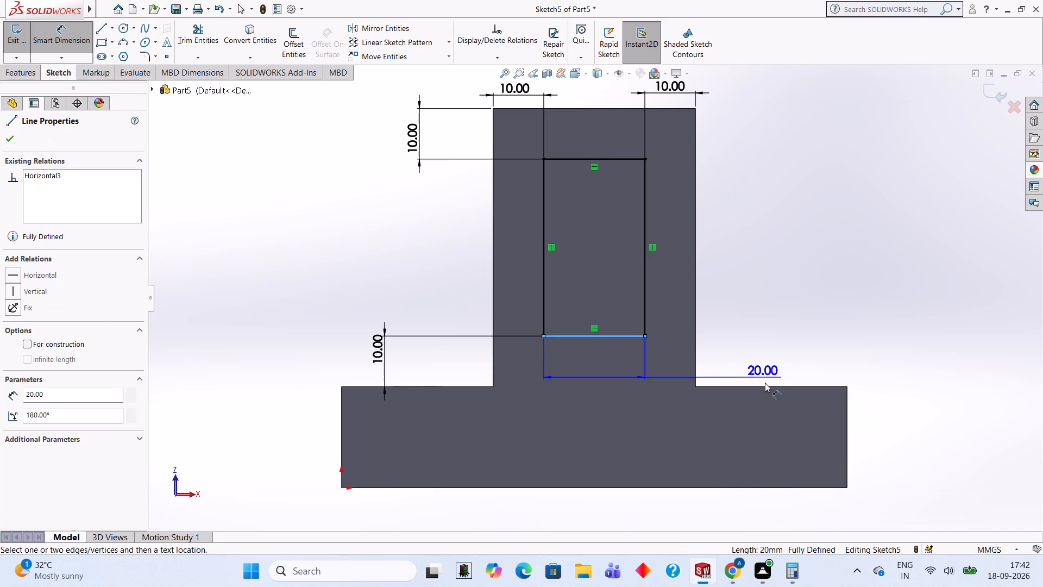
{"action": "left_click", "coordinate": [766, 386]}
{"action": "left_click", "coordinate": [787, 342]}
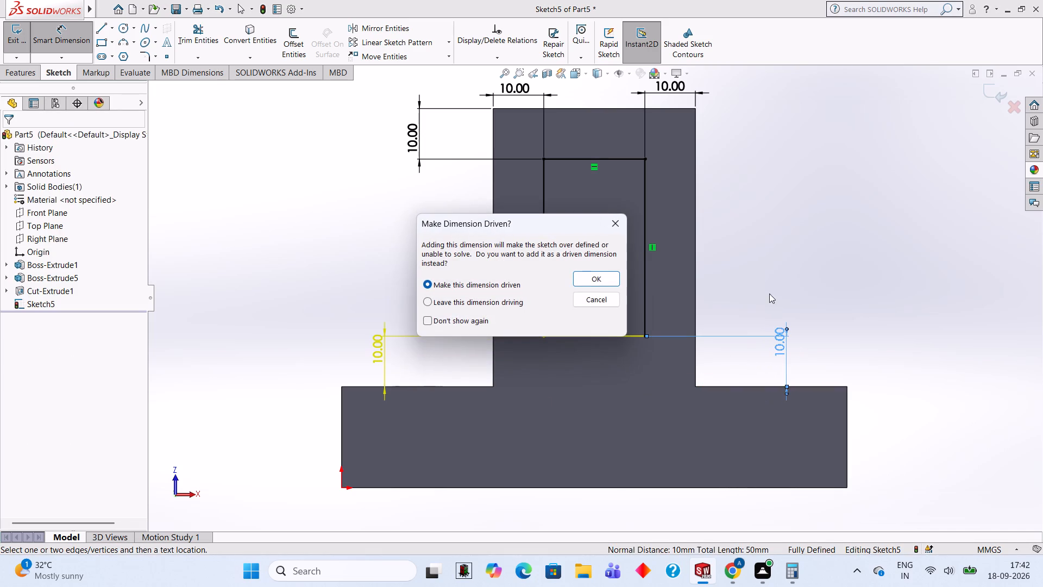
{"action": "left_click", "coordinate": [606, 279]}
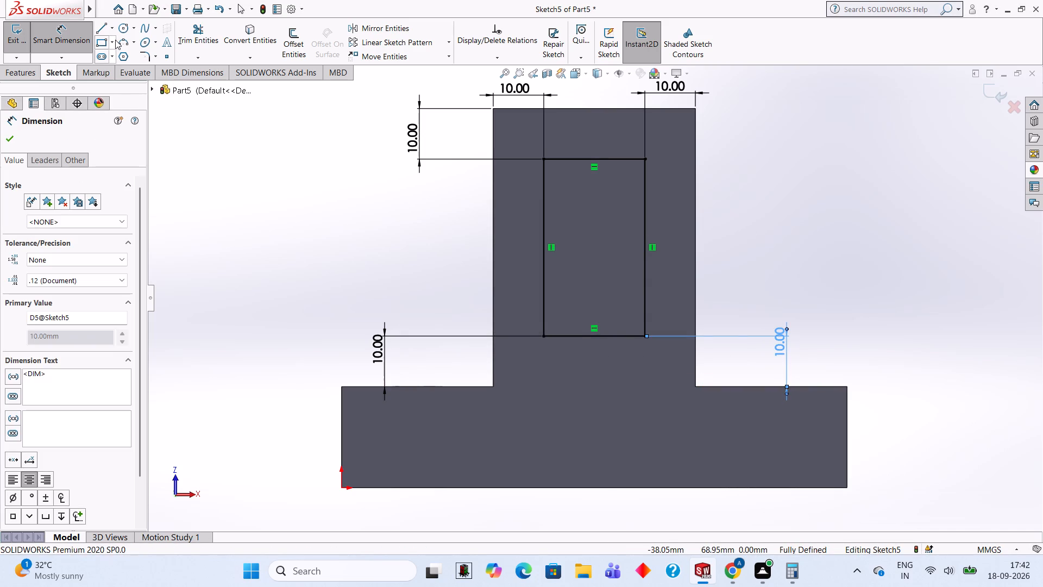
Draw a 20 mm diameter circle centred on the midpoint of the rectangle's top line.
{"action": "left_click", "coordinate": [122, 28]}
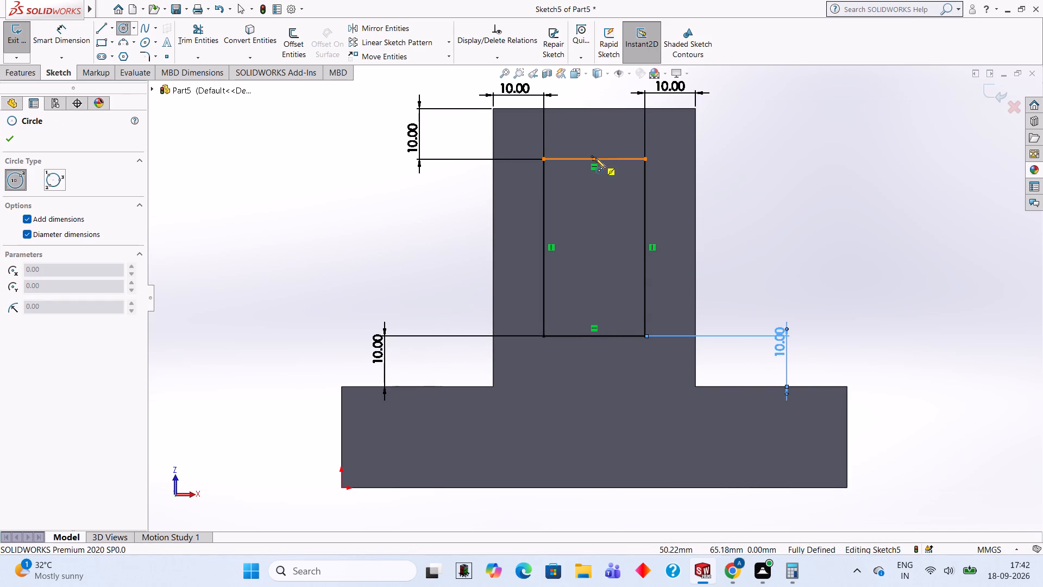
{"action": "left_click", "coordinate": [594, 158]}
{"action": "type", "text": "20"}
{"action": "key", "text": "Return"}
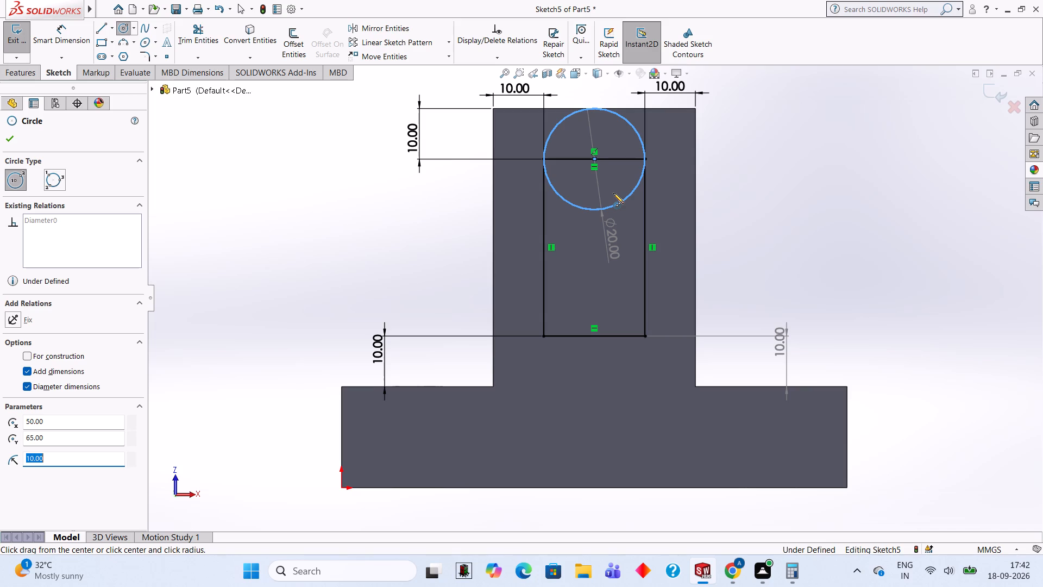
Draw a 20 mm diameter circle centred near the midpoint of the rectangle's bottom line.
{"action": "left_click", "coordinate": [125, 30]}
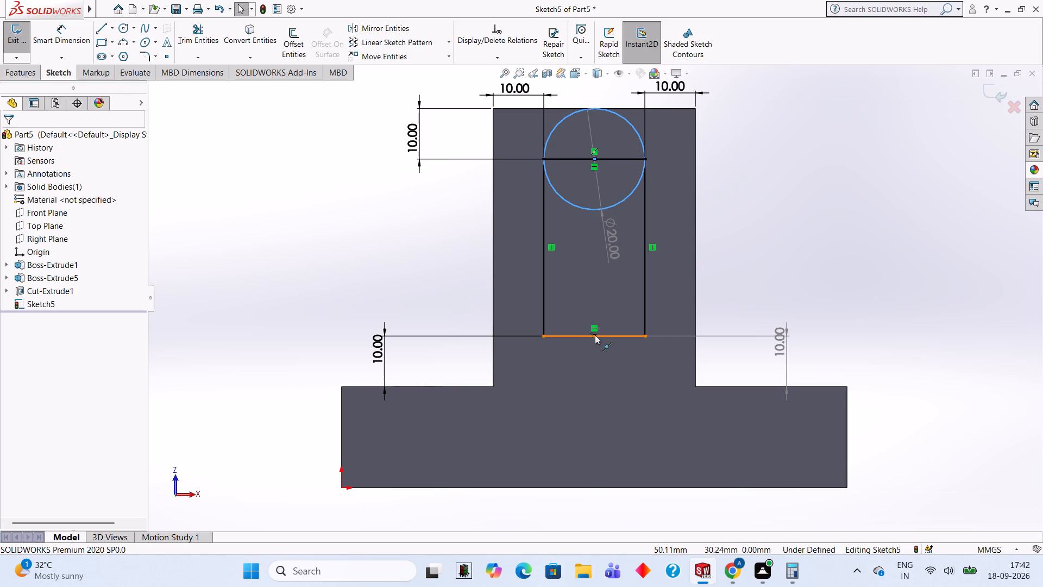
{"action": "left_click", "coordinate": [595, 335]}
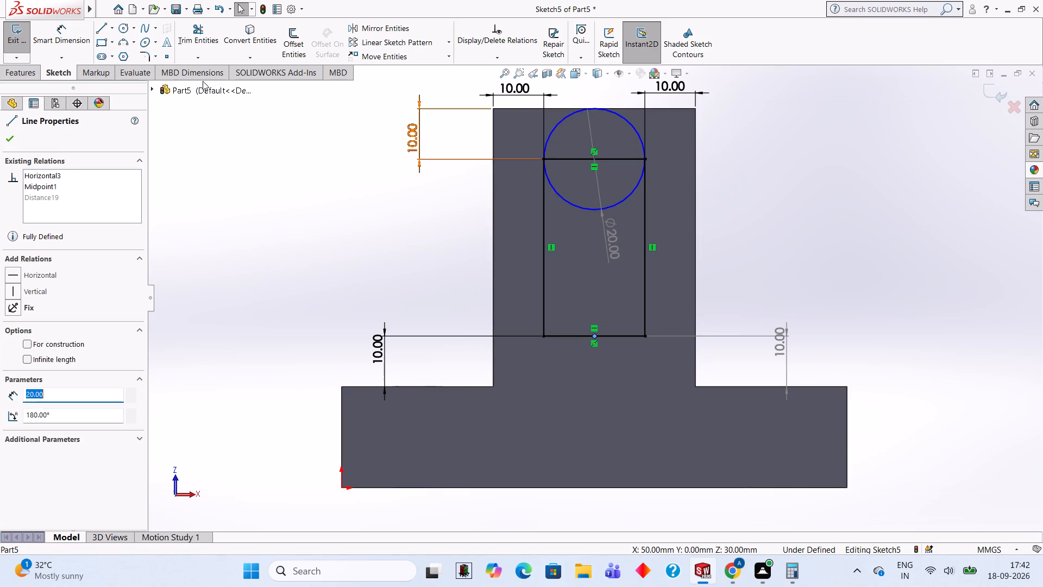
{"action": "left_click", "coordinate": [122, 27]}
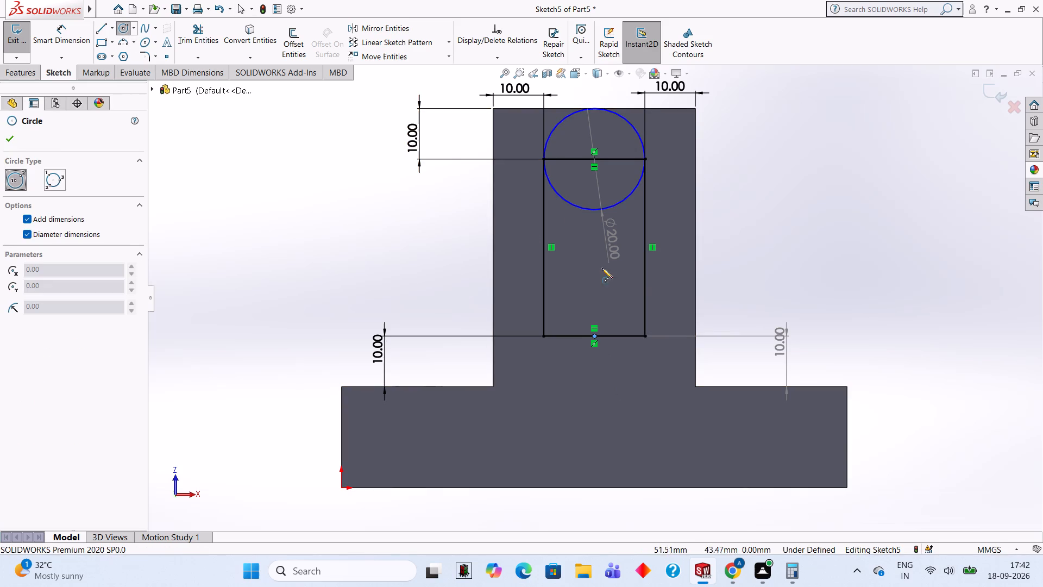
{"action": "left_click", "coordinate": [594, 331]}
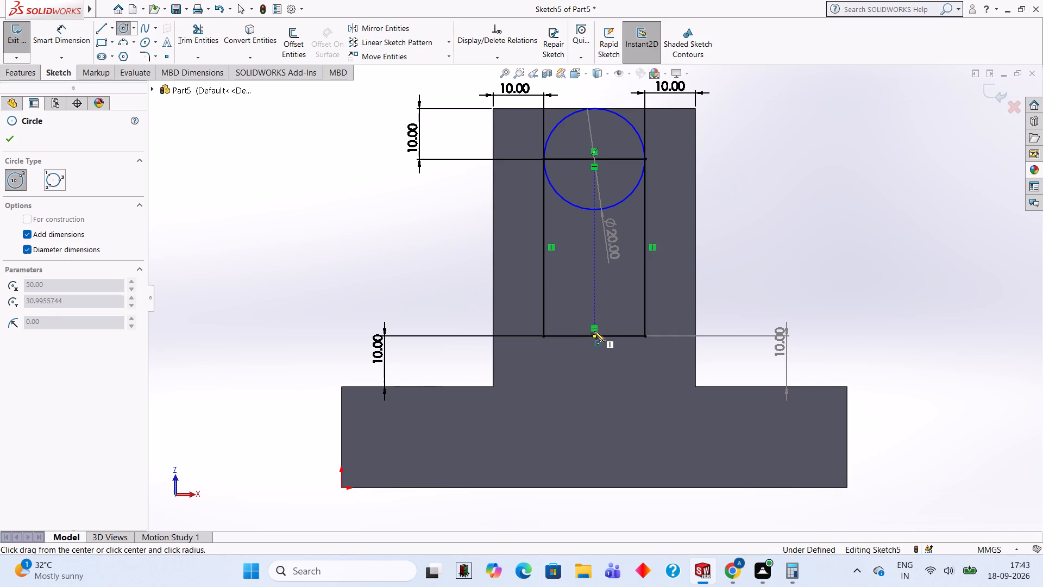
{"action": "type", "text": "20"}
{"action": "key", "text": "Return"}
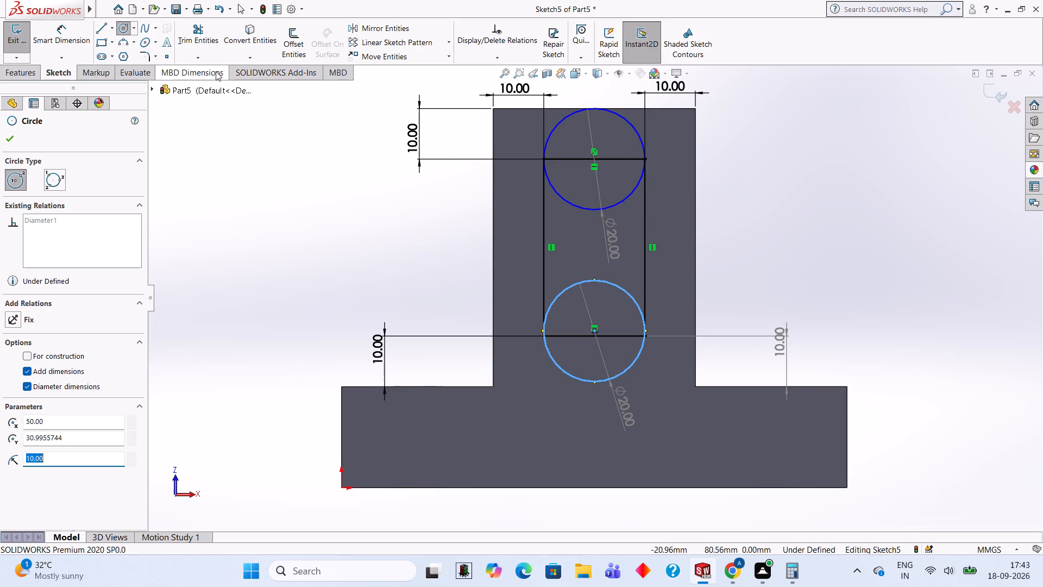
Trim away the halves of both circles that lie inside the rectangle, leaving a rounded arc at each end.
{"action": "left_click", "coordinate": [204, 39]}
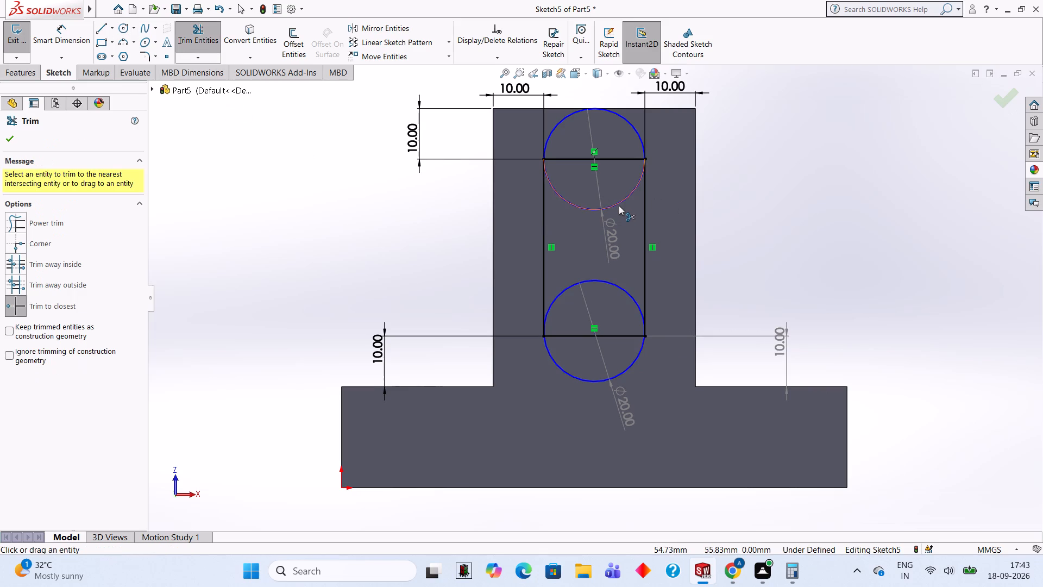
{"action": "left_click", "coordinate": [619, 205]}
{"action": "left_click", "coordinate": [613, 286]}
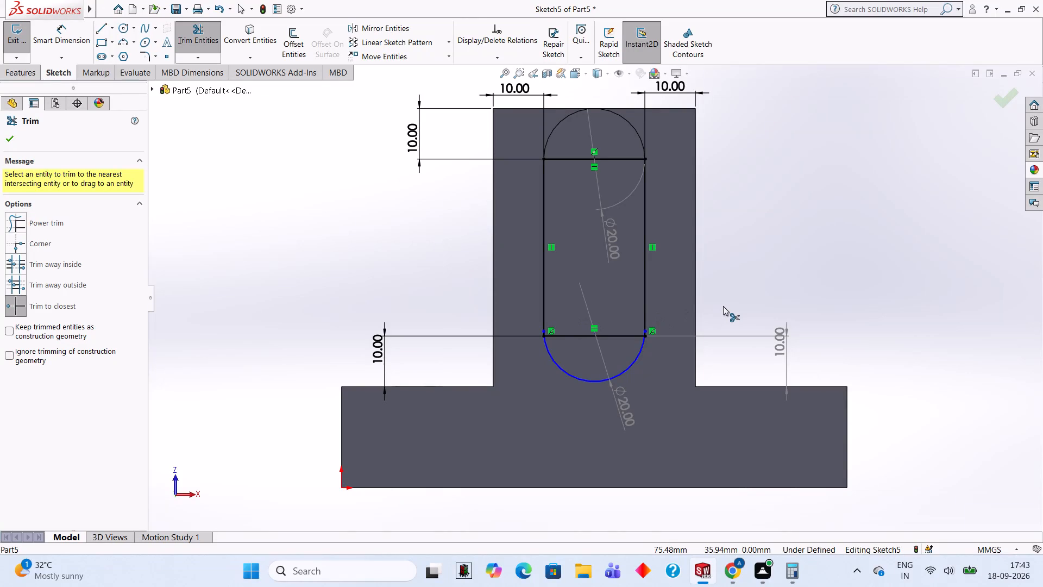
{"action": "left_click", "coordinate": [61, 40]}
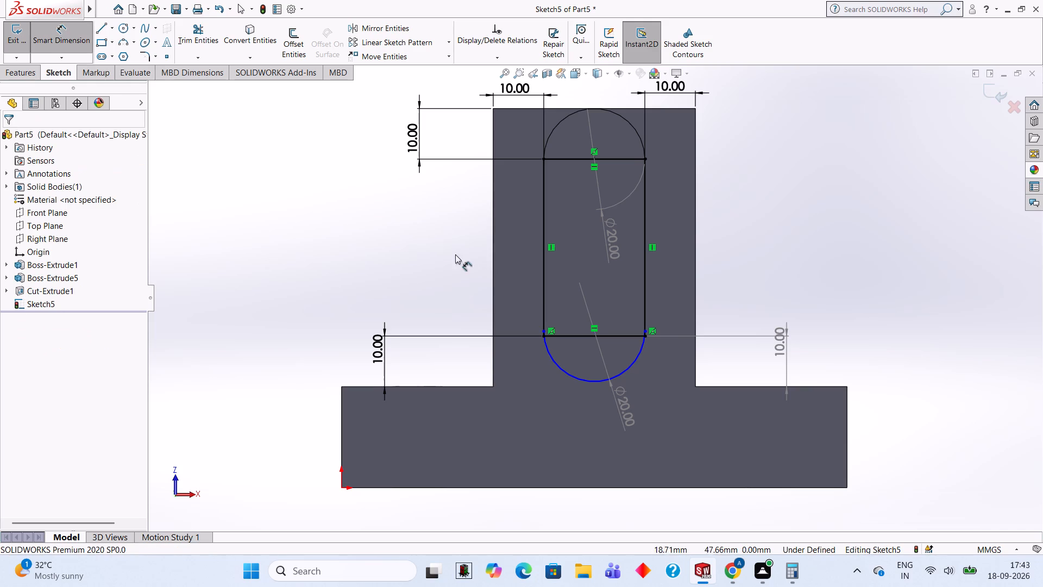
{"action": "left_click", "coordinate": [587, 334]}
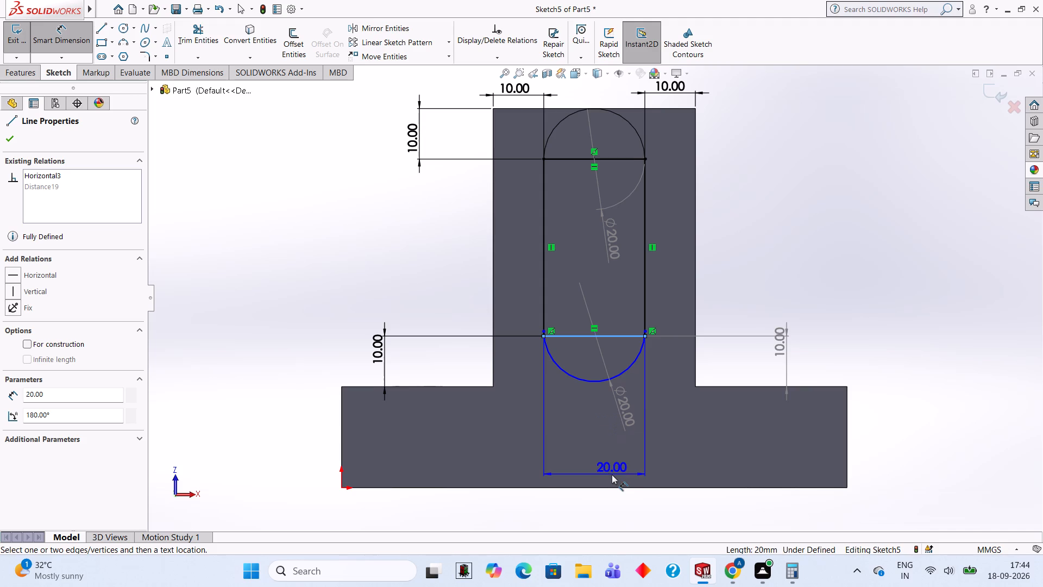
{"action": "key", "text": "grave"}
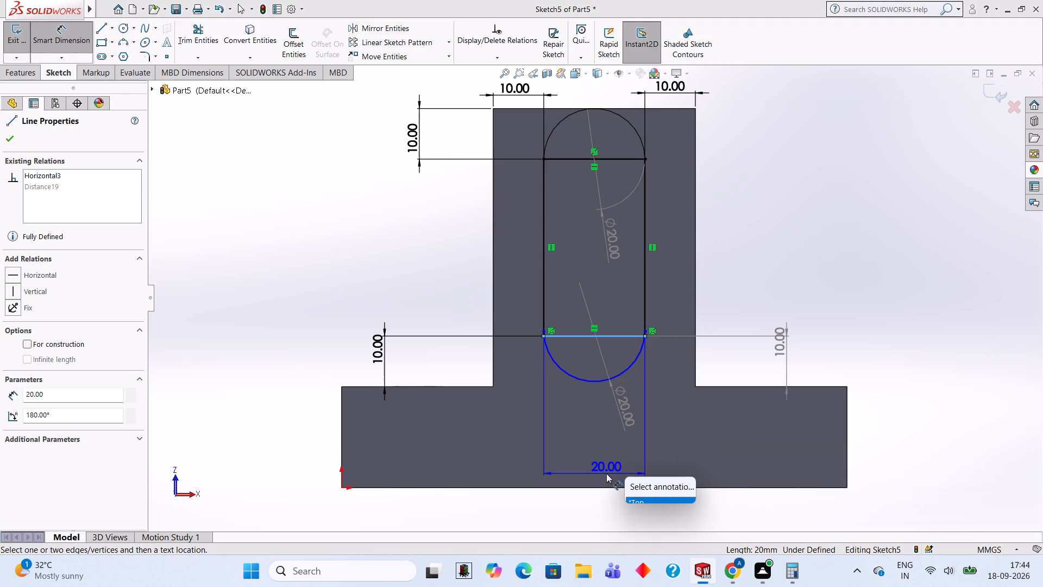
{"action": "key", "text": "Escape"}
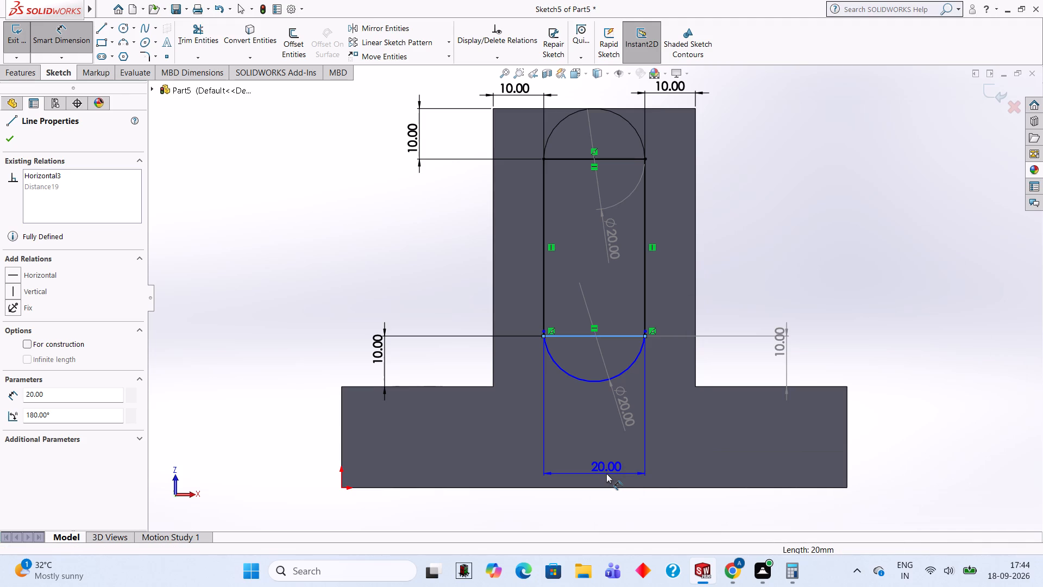
Undo all the slot profile's arcs, lines and dimensions until the sketch on the T-shaped face is empty.
{"action": "key", "text": "ctrl+z"}
{"action": "key", "text": "ctrl+z"}
{"action": "key", "text": "ctrl+z"}
{"action": "key", "text": "ctrl+z"}
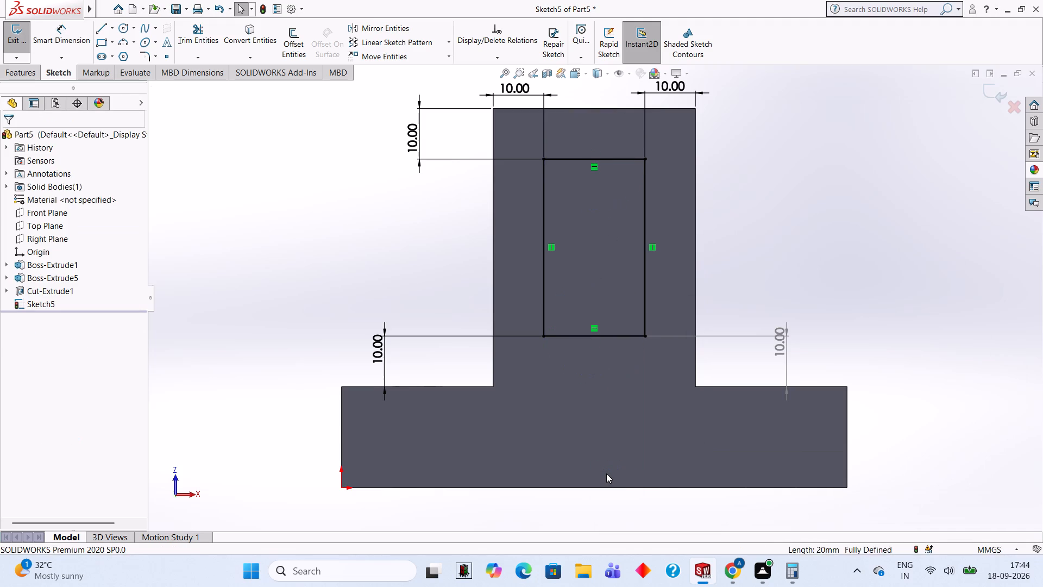
{"action": "key", "text": "ctrl+z"}
{"action": "key", "text": "ctrl+z"}
{"action": "key", "text": "ctrl+z"}
{"action": "key", "text": "ctrl+z"}
{"action": "key", "text": "ctrl+z"}
{"action": "key", "text": "ctrl+z"}
{"action": "key", "text": "ctrl+z"}
{"action": "key", "text": "ctrl+z"}
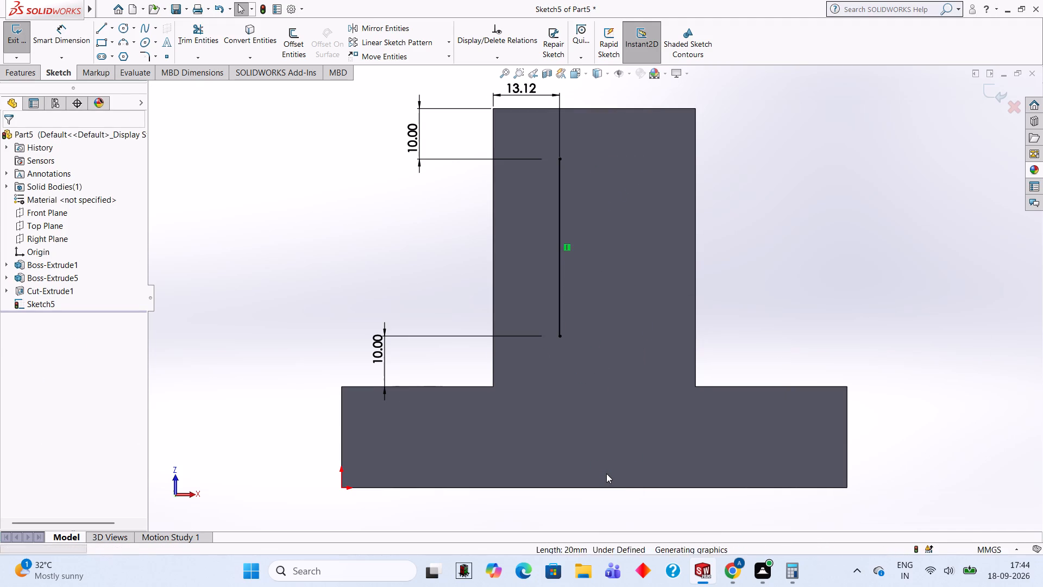
{"action": "key", "text": "ctrl+z"}
{"action": "key", "text": "ctrl+z"}
{"action": "key", "text": "ctrl+z"}
{"action": "key", "text": "ctrl+z"}
{"action": "key", "text": "ctrl+z"}
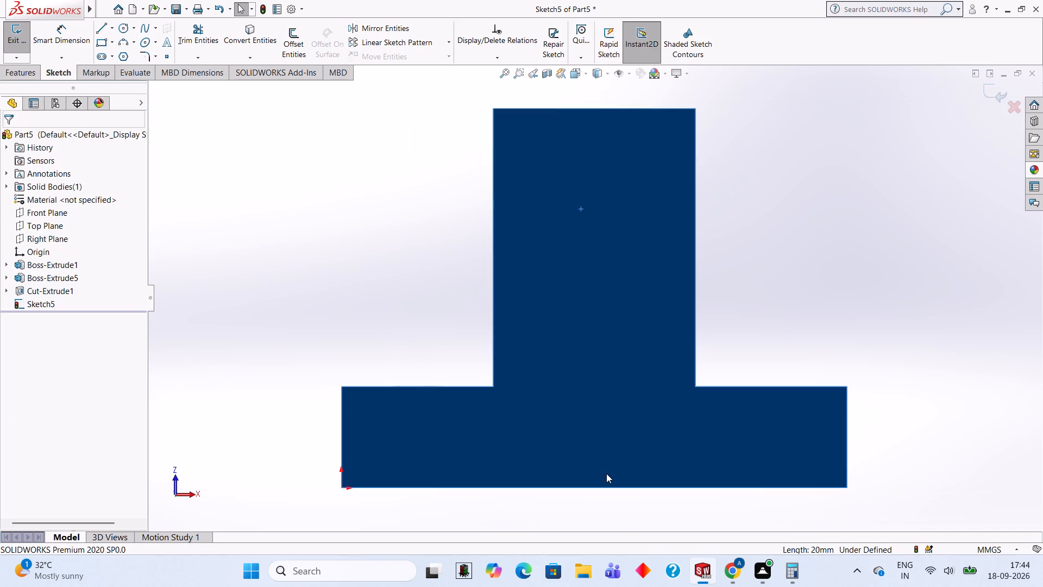
Undo the slot sketch, the two-hole cut and its sketch, and the projection's extrusion, back to the projection's undimensioned rectangle sketch.
{"action": "key", "text": "ctrl+z"}
{"action": "key", "text": "ctrl+z"}
{"action": "key", "text": "ctrl+z"}
{"action": "key", "text": "ctrl+z"}
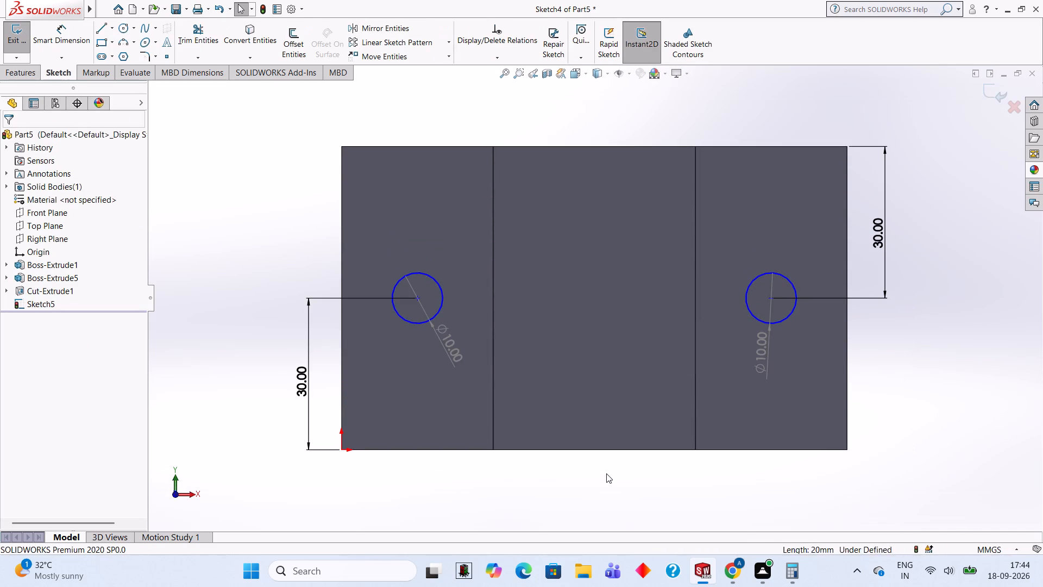
{"action": "key", "text": "ctrl+z"}
{"action": "key", "text": "ctrl+z"}
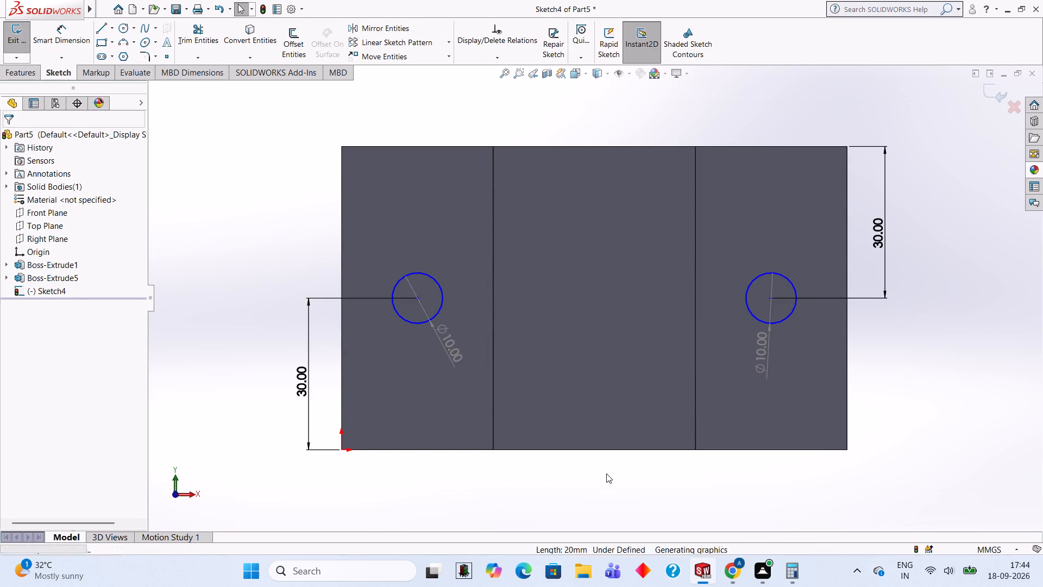
{"action": "key", "text": "ctrl+z"}
{"action": "key", "text": "ctrl+z"}
{"action": "key", "text": "ctrl+z"}
{"action": "key", "text": "ctrl+z"}
{"action": "key", "text": "ctrl+z"}
{"action": "key", "text": "ctrl+z"}
{"action": "key", "text": "ctrl+z"}
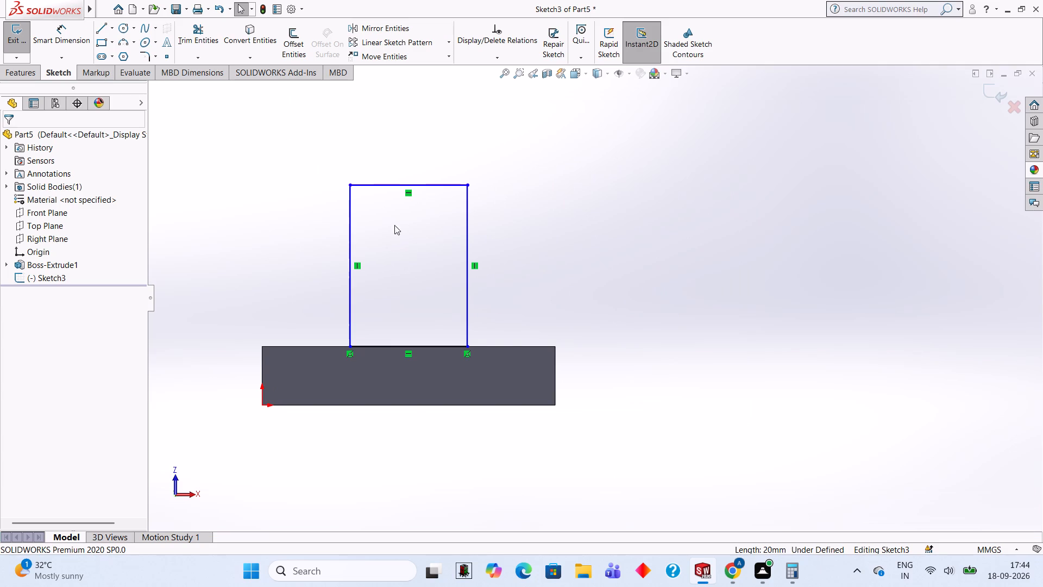
Delete all four lines of the projection's rectangle above the block.
{"action": "left_click", "coordinate": [444, 185]}
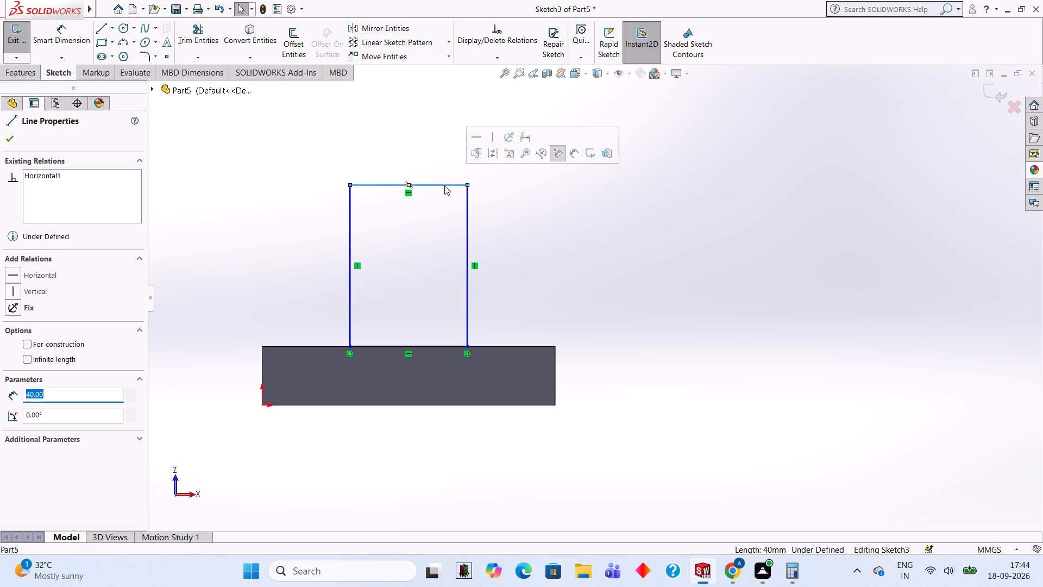
{"action": "key", "text": "Delete"}
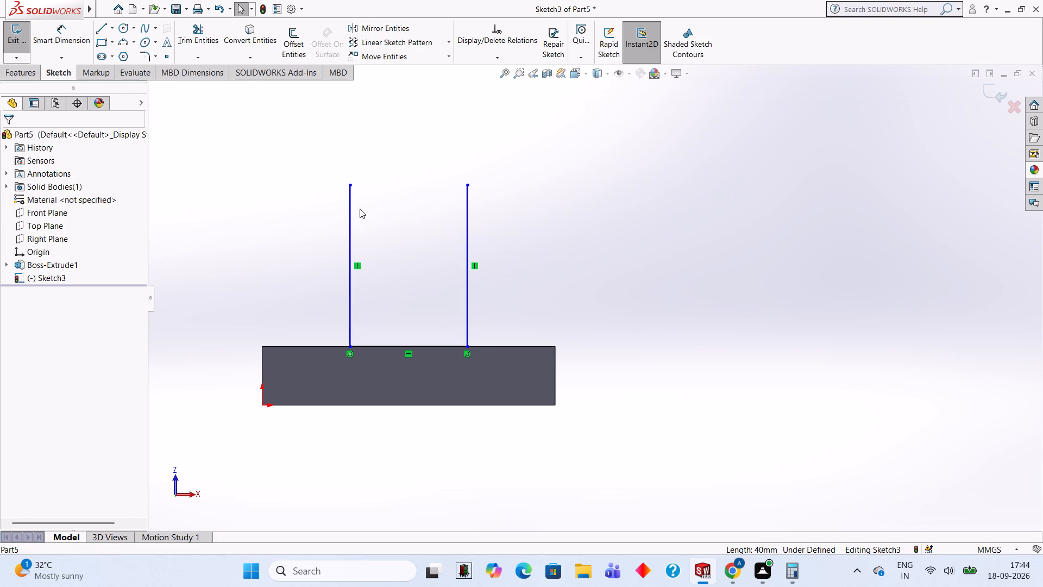
{"action": "left_click", "coordinate": [352, 209]}
{"action": "key", "text": "Delete"}
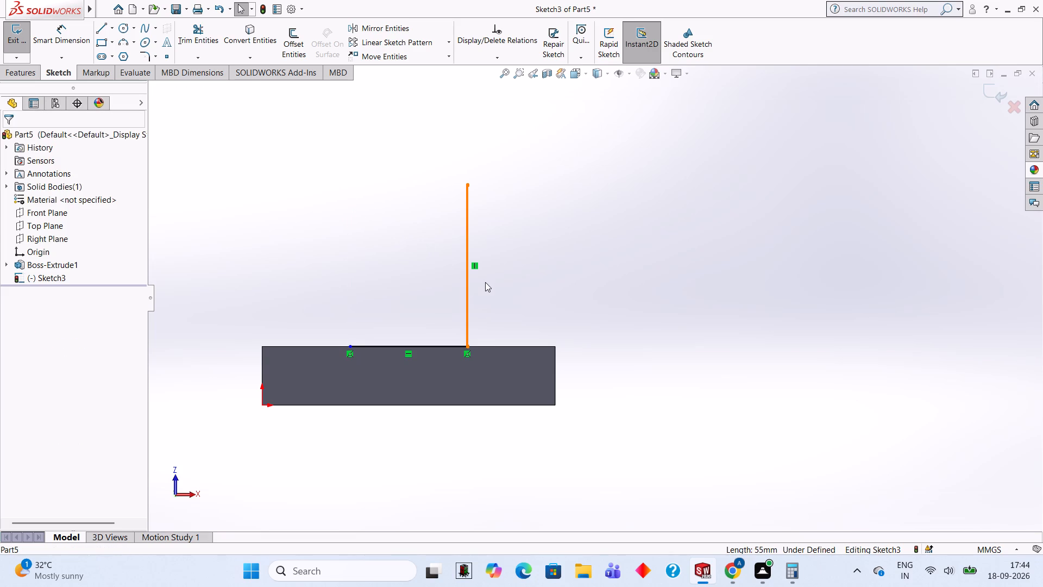
{"action": "left_click", "coordinate": [468, 284]}
{"action": "key", "text": "Delete"}
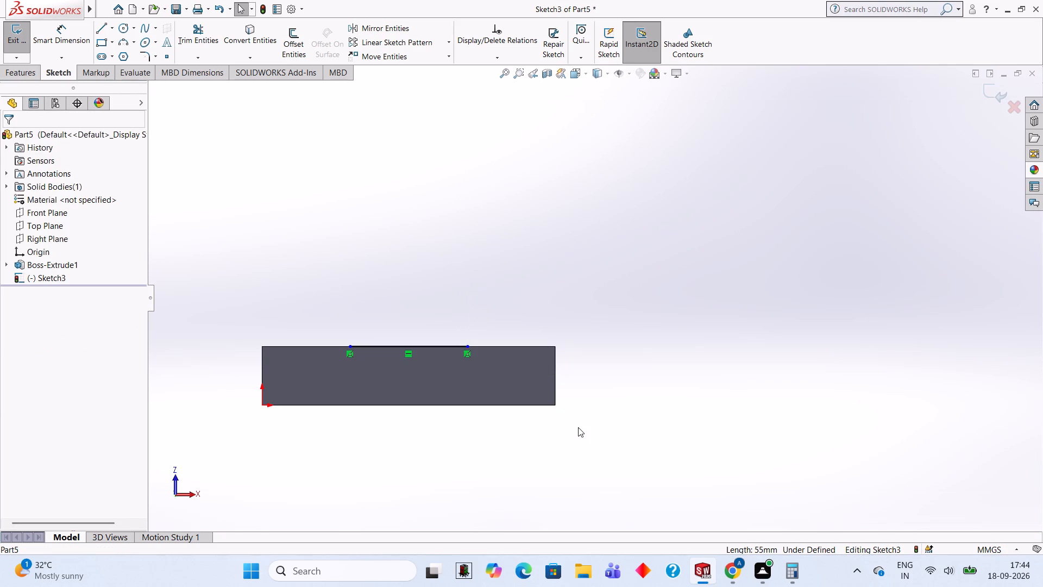
{"action": "left_click", "coordinate": [427, 346]}
{"action": "key", "text": "Delete"}
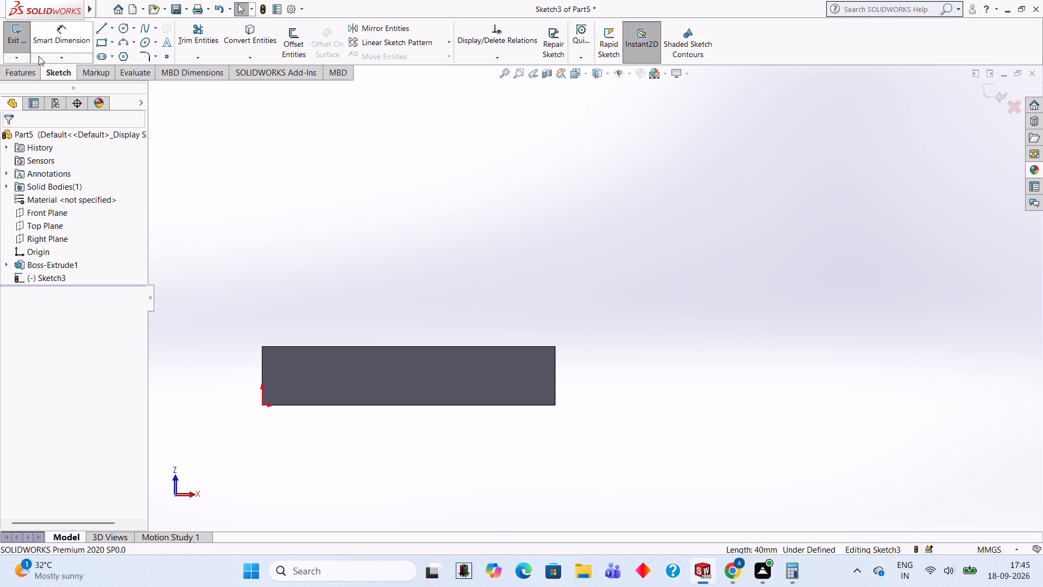
Sketch a 50 mm wide, 70 mm high rectangle on the block's upper edge, starting with a 25 mm line from the edge's midpoint.
{"action": "left_click", "coordinate": [97, 26]}
{"action": "left_click", "coordinate": [409, 345]}
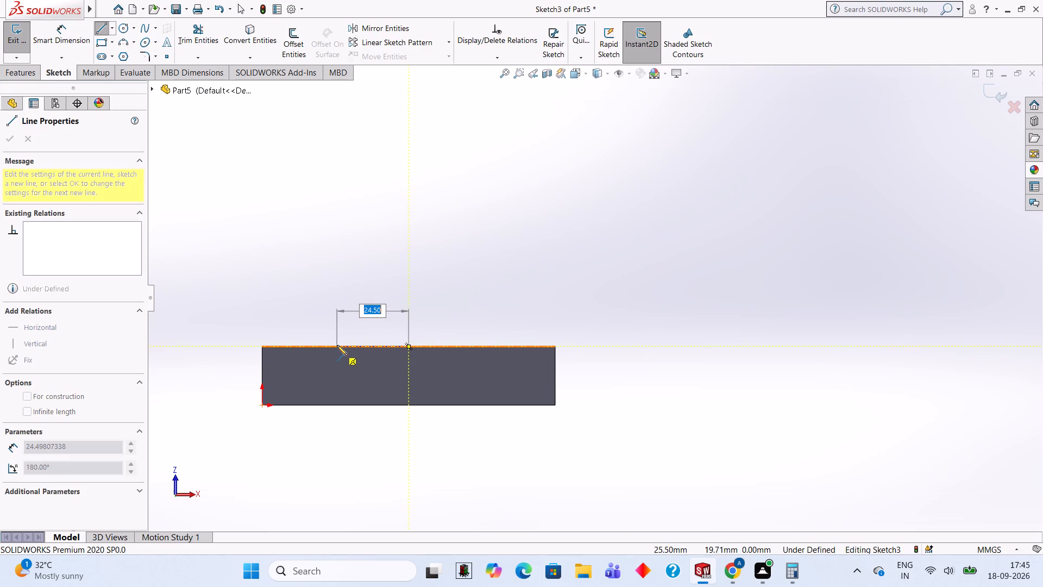
{"action": "type", "text": "25"}
{"action": "key", "text": "Return"}
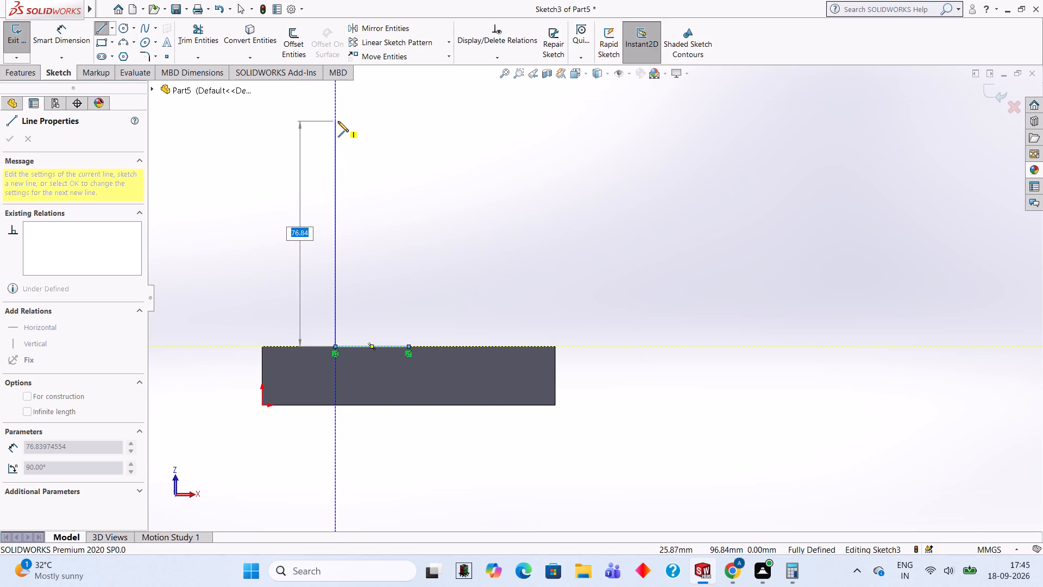
{"action": "type", "text": "70"}
{"action": "key", "text": "Return"}
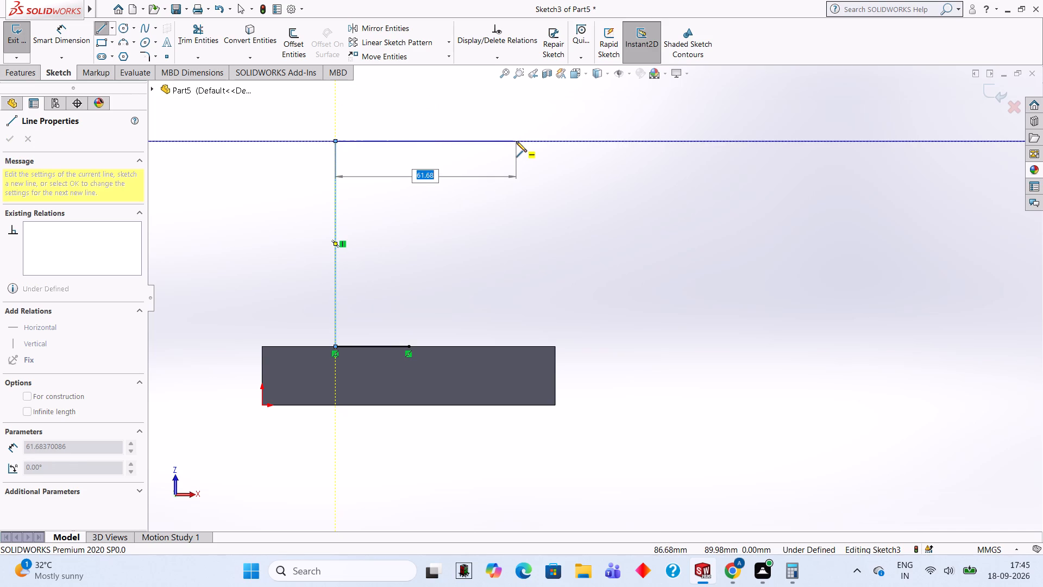
{"action": "type", "text": "50"}
{"action": "key", "text": "Return"}
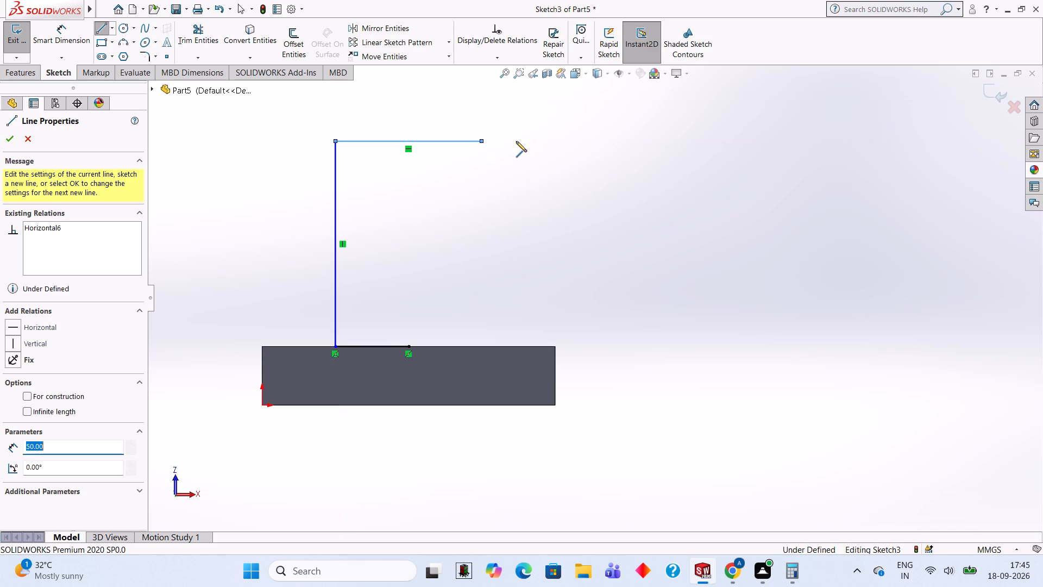
{"action": "left_click", "coordinate": [481, 346]}
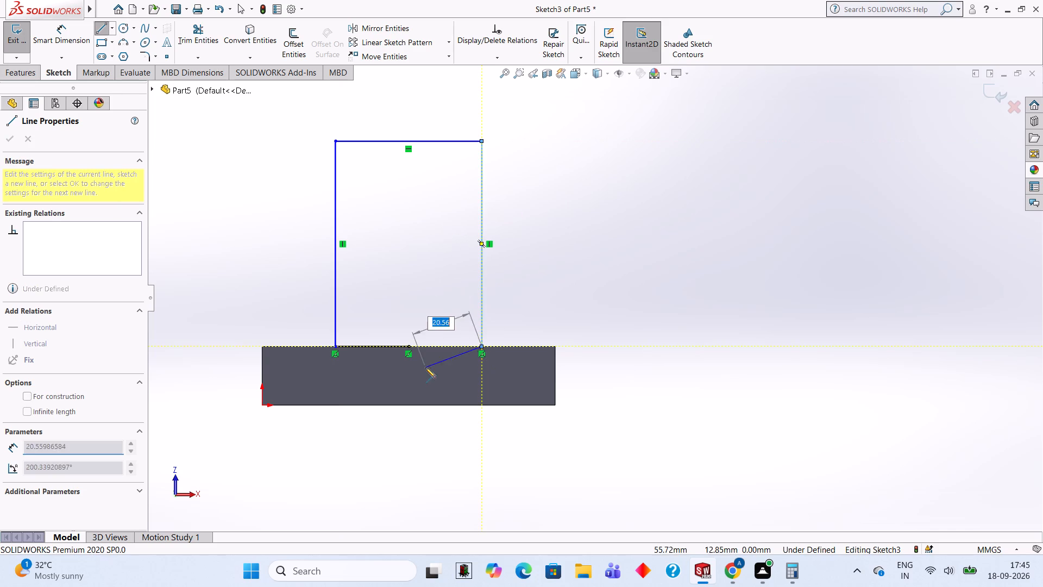
{"action": "left_click", "coordinate": [410, 347]}
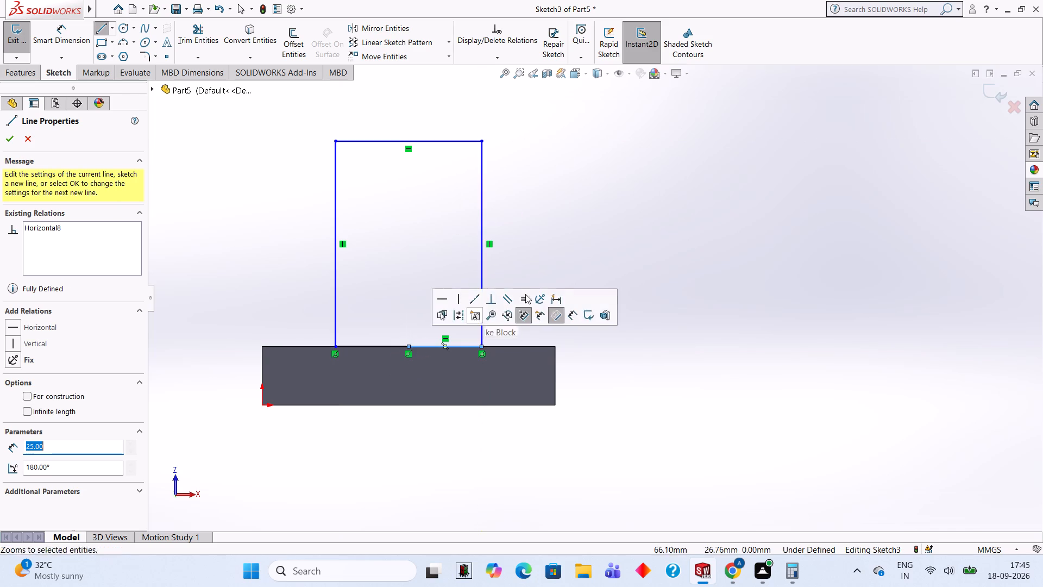
{"action": "left_click", "coordinate": [15, 141]}
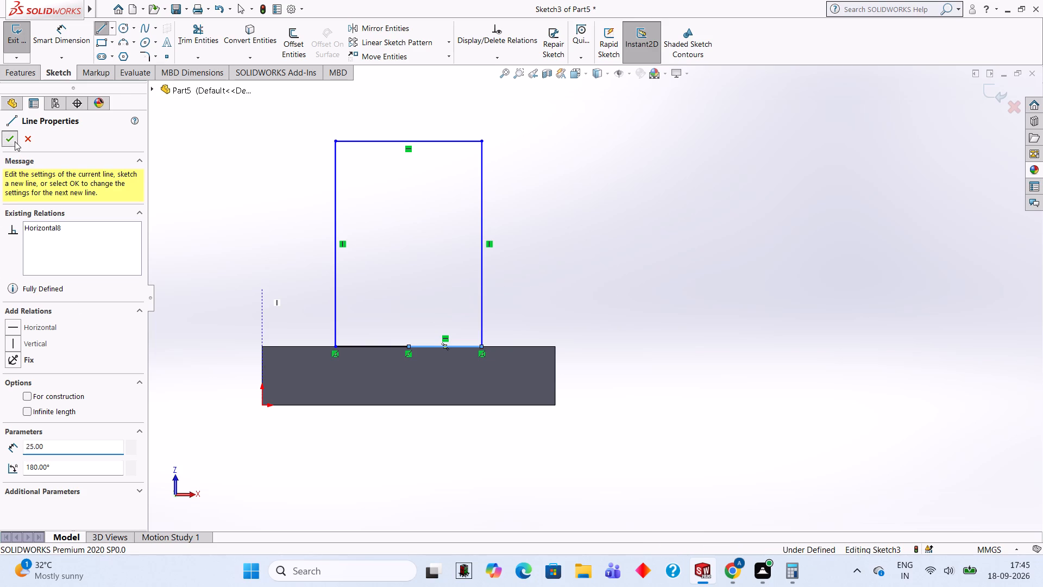
Extrude the 50 x 70 mm rectangle as a boss with a blind depth of 60 mm.
{"action": "left_click", "coordinate": [31, 71]}
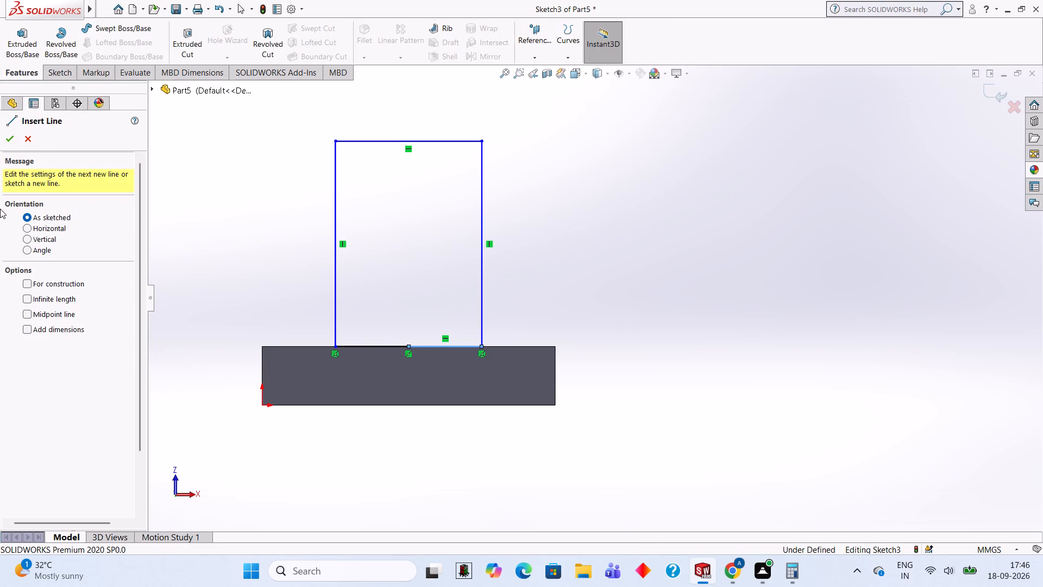
{"action": "left_click", "coordinate": [15, 63]}
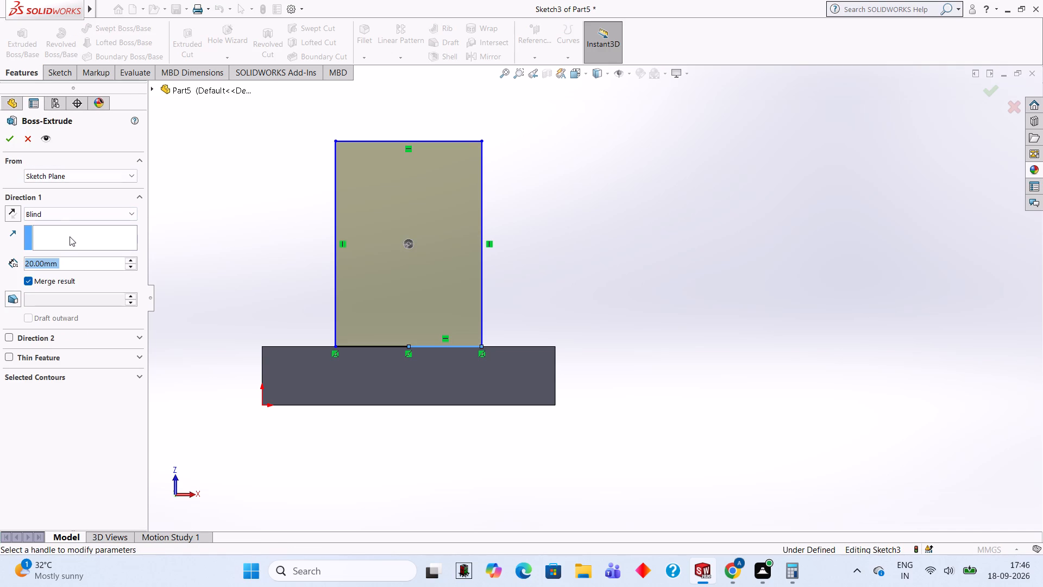
{"action": "type", "text": "60"}
{"action": "key", "text": "Return"}
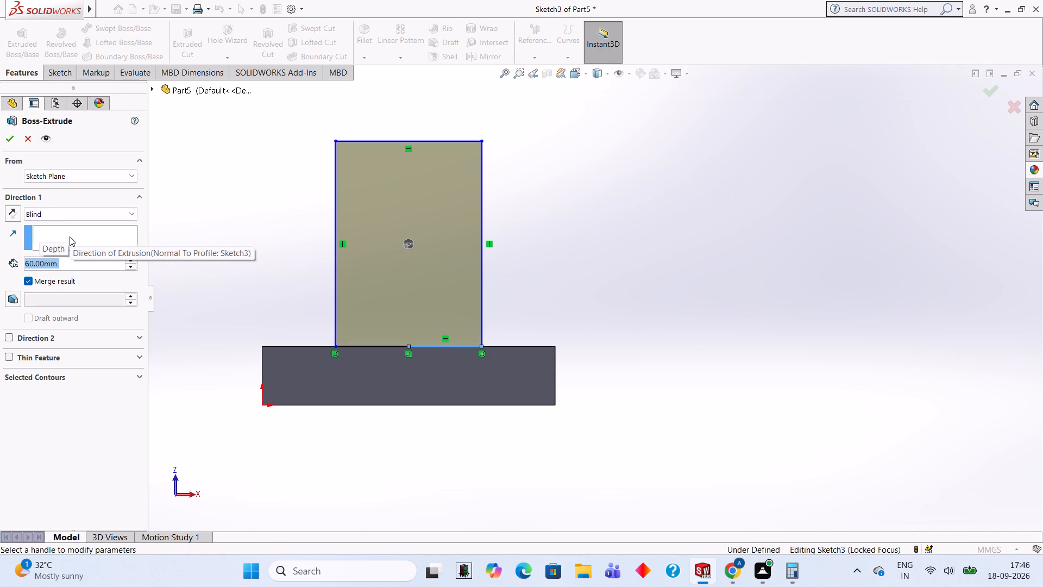
{"action": "left_click", "coordinate": [10, 134]}
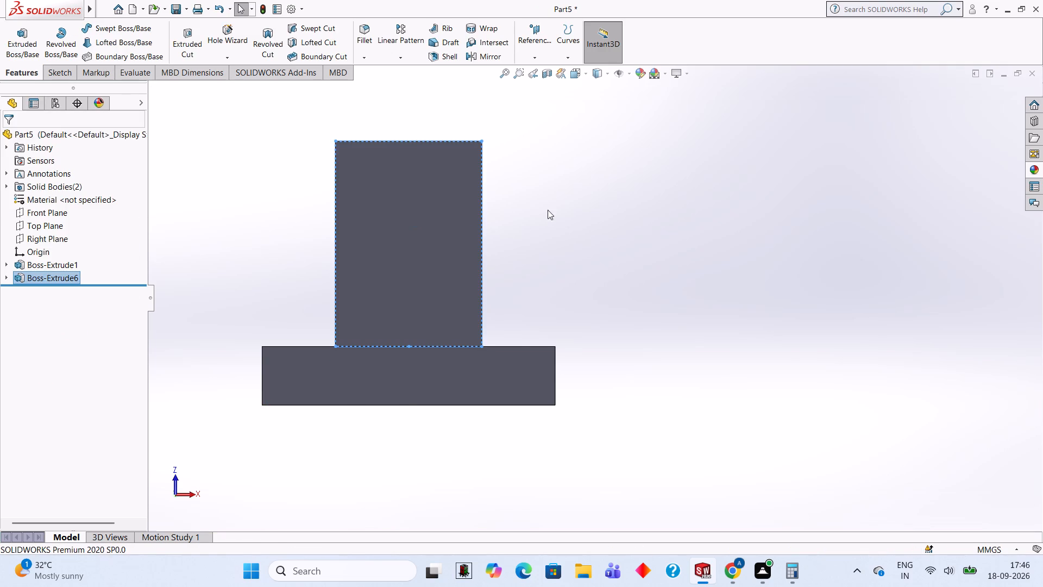
Undo the projection's extrusion and extrude the 50 x 70 mm rectangle 60 mm blind in the reversed direction instead.
{"action": "middle_click_drag", "start_coordinate": [621, 202], "coordinate": [538, 368]}
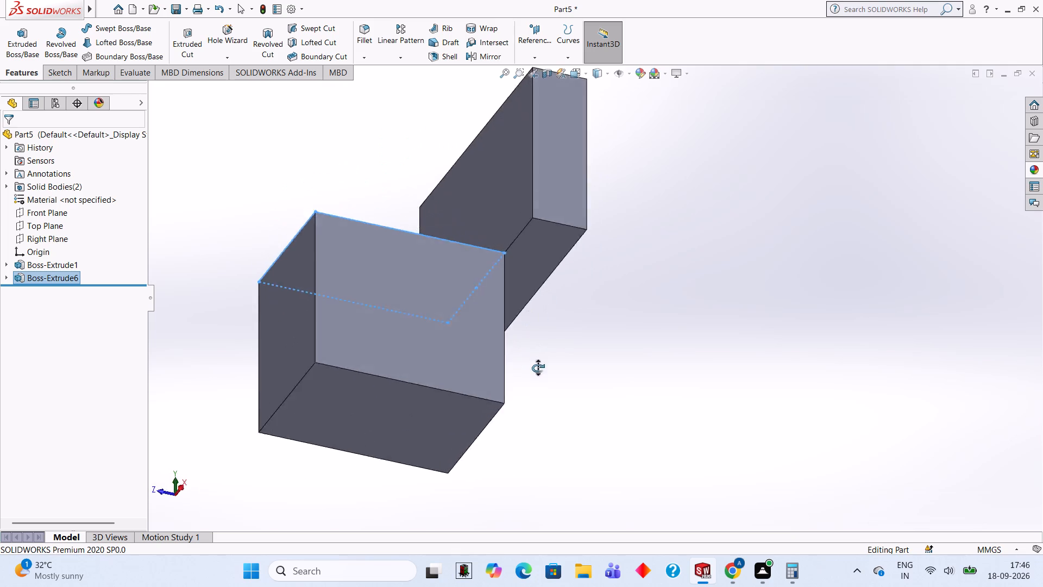
{"action": "middle_click_drag", "start_coordinate": [538, 368], "coordinate": [615, 186]}
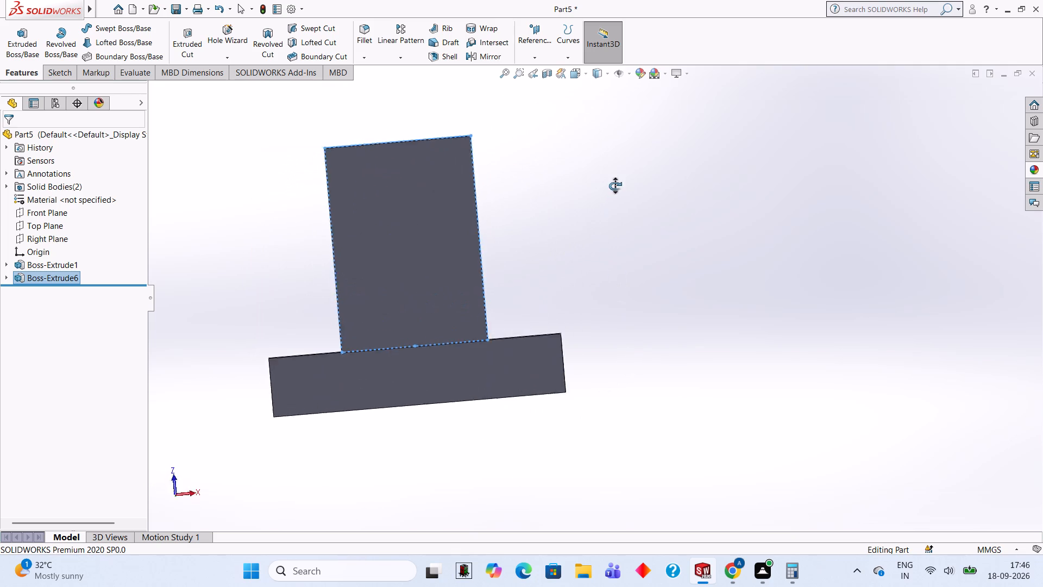
{"action": "middle_click_drag", "start_coordinate": [615, 186], "coordinate": [624, 177]}
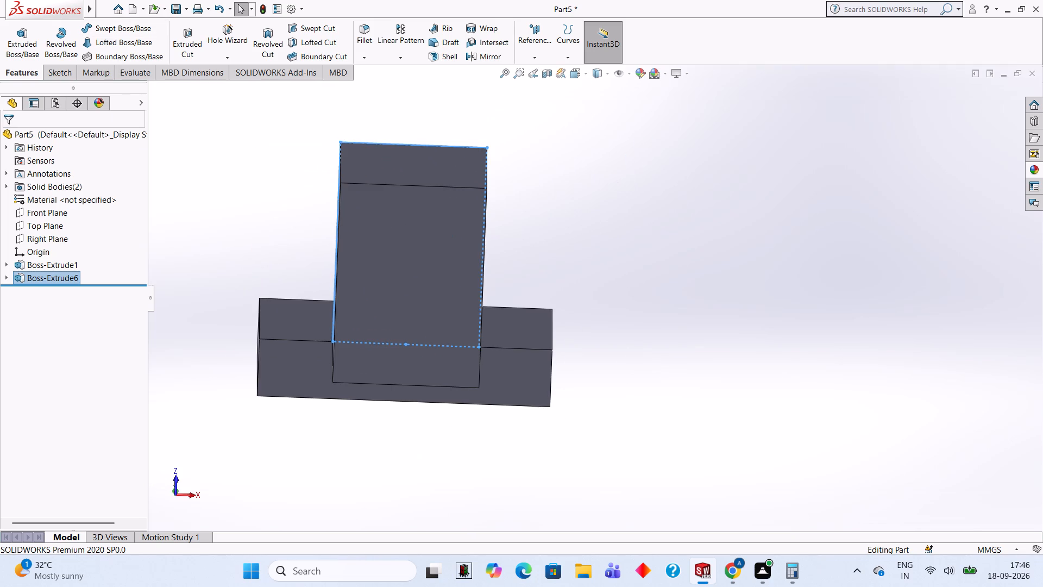
{"action": "key", "text": "ctrl+z"}
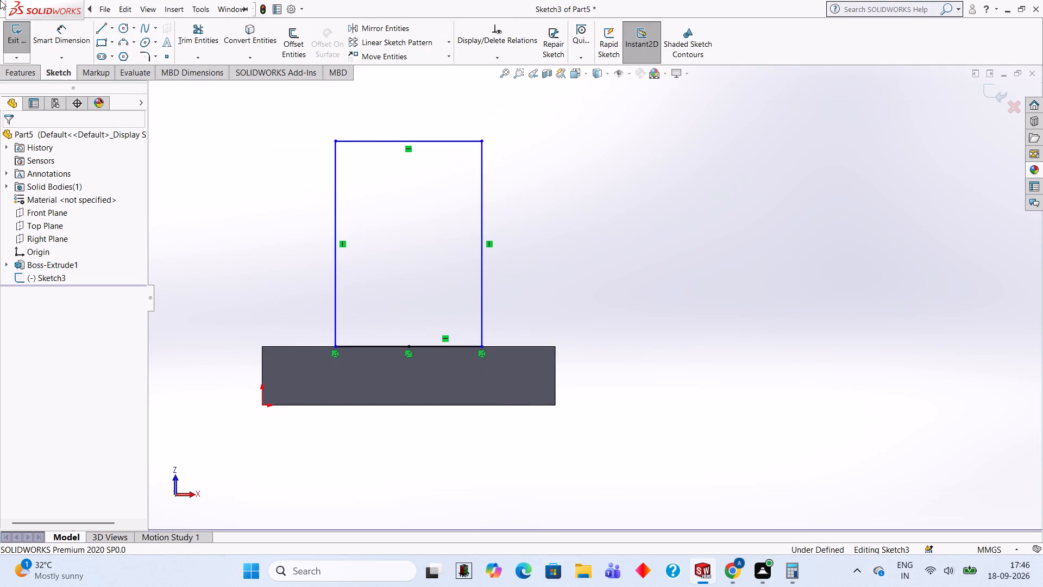
{"action": "left_click", "coordinate": [39, 74]}
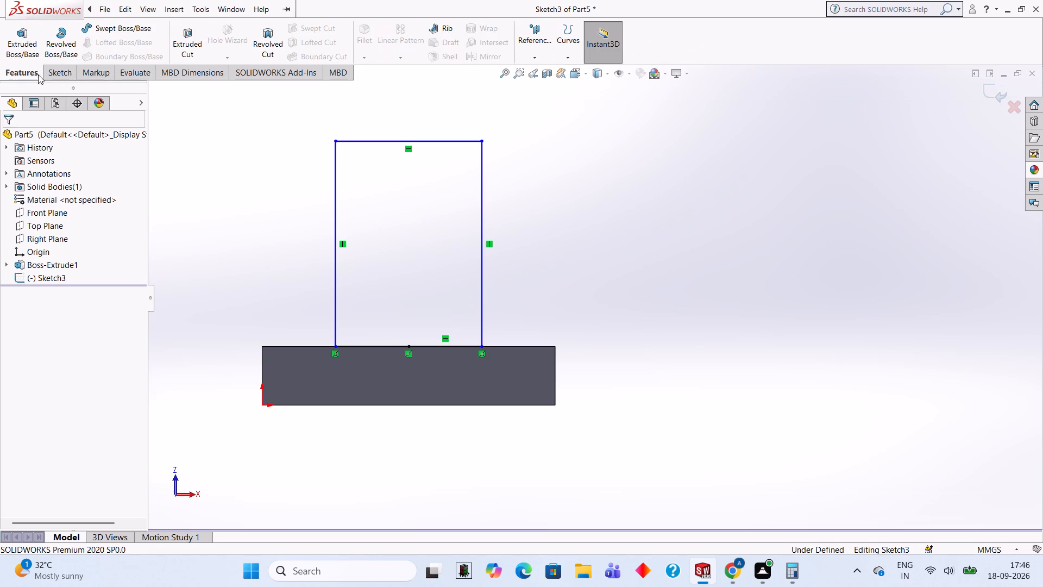
{"action": "left_click", "coordinate": [34, 58]}
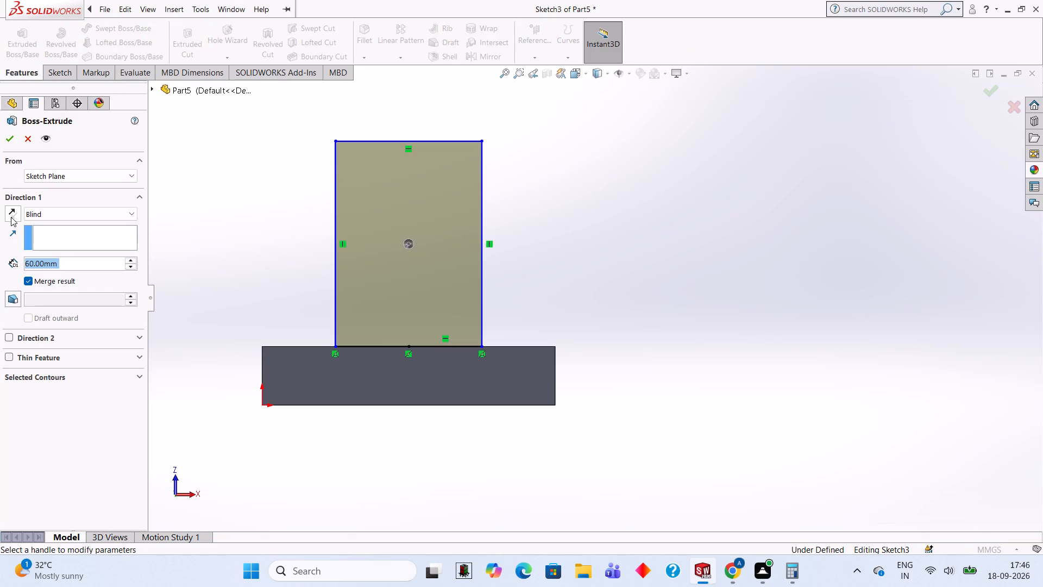
{"action": "left_click", "coordinate": [11, 217]}
{"action": "left_click", "coordinate": [16, 136]}
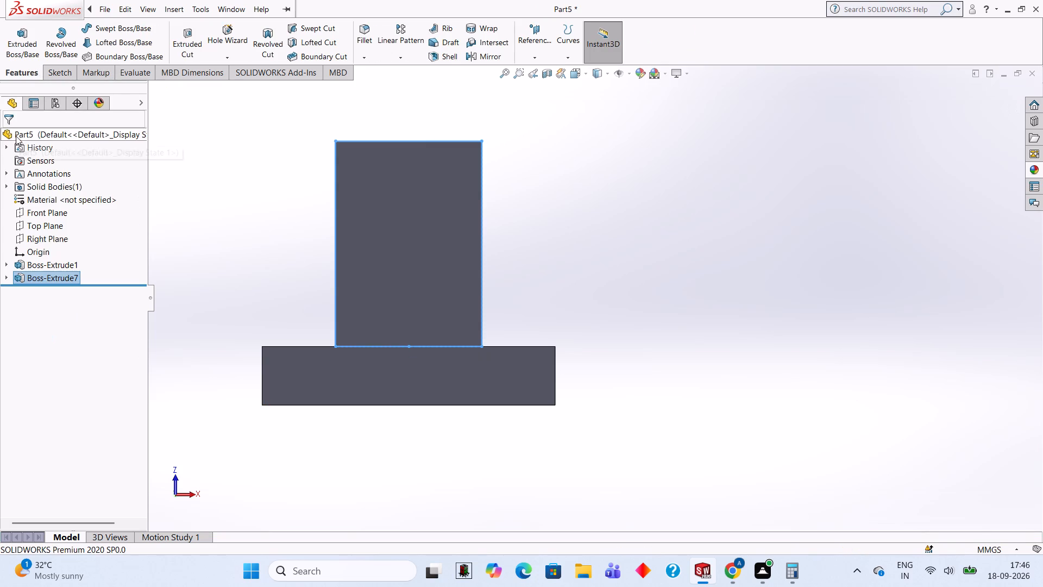
Start a sketch on the T-shaped face of the block and projection, with automatic and diameter dimensions turned off for circles.
{"action": "middle_click_drag", "start_coordinate": [579, 138], "coordinate": [474, 381]}
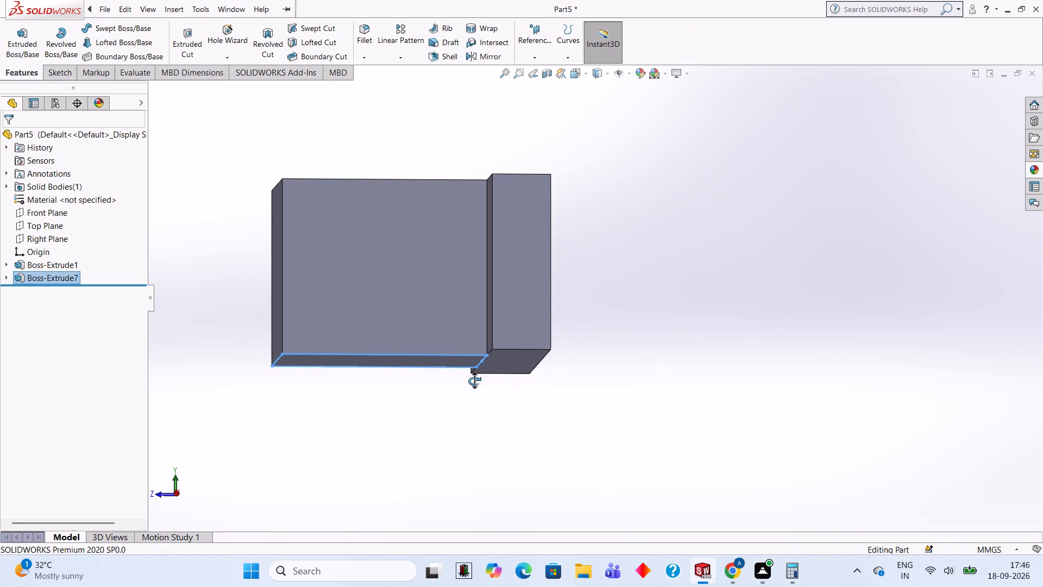
{"action": "middle_click_drag", "start_coordinate": [474, 381], "coordinate": [595, 136]}
{"action": "left_click", "coordinate": [386, 260]}
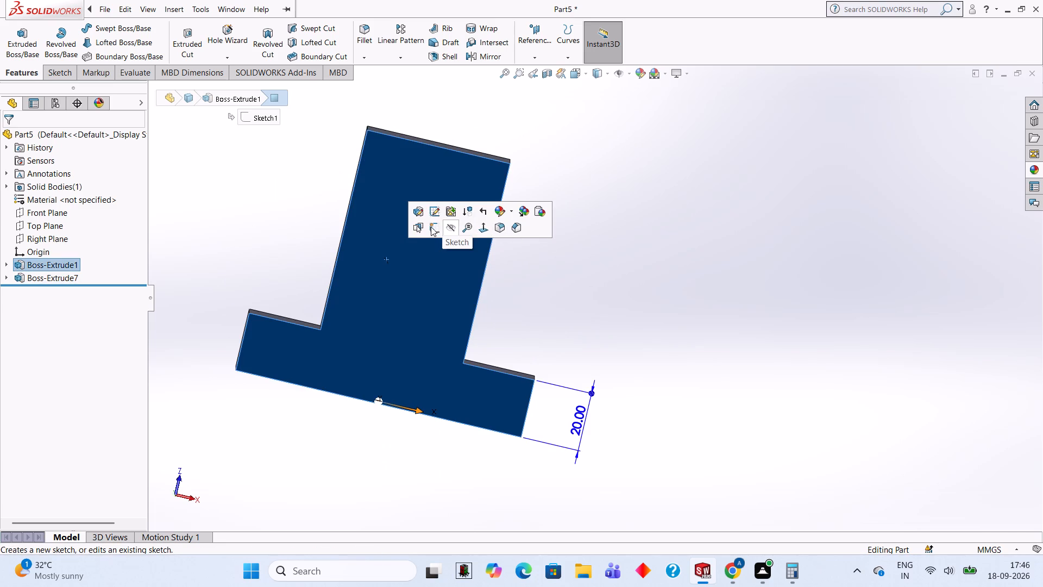
{"action": "left_click", "coordinate": [430, 229]}
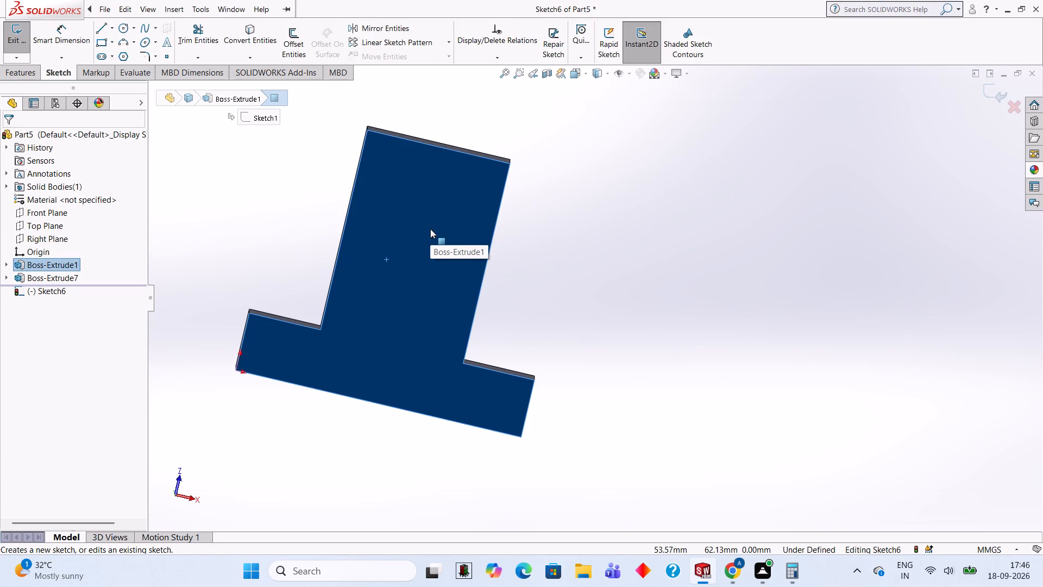
{"action": "key", "text": "ctrl+8"}
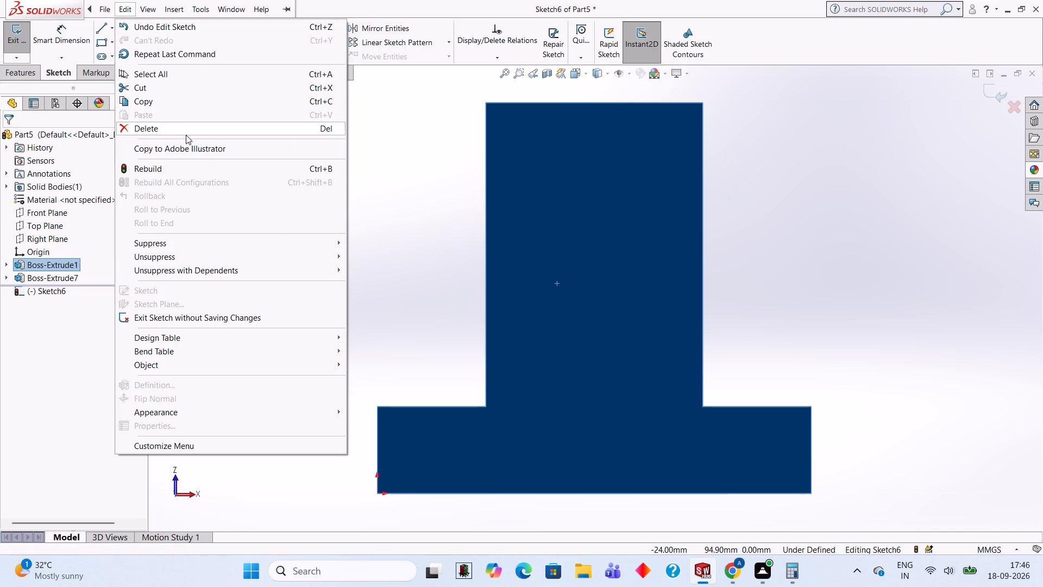
{"action": "left_click", "coordinate": [367, 95]}
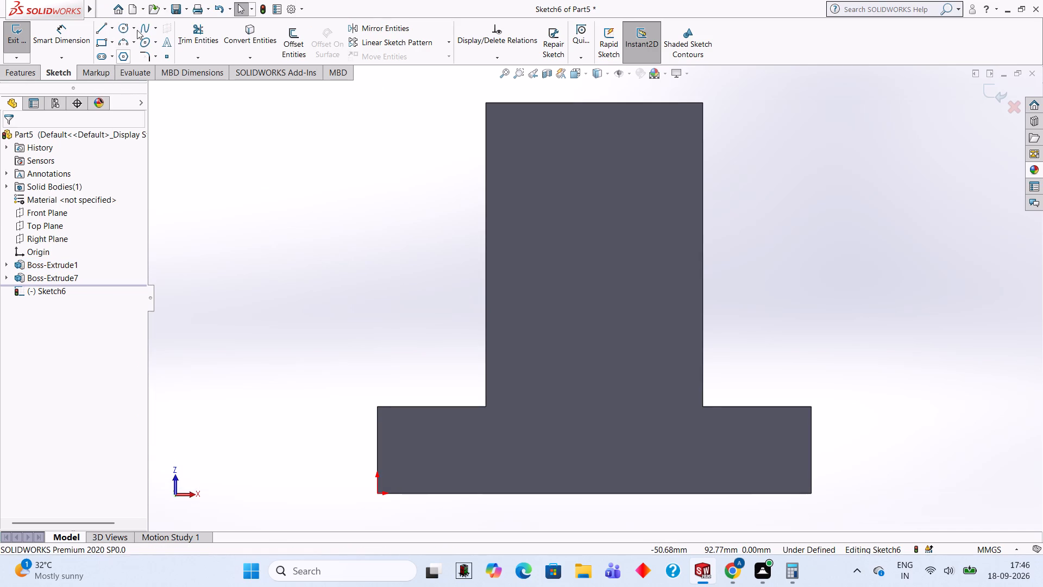
{"action": "left_click", "coordinate": [126, 27]}
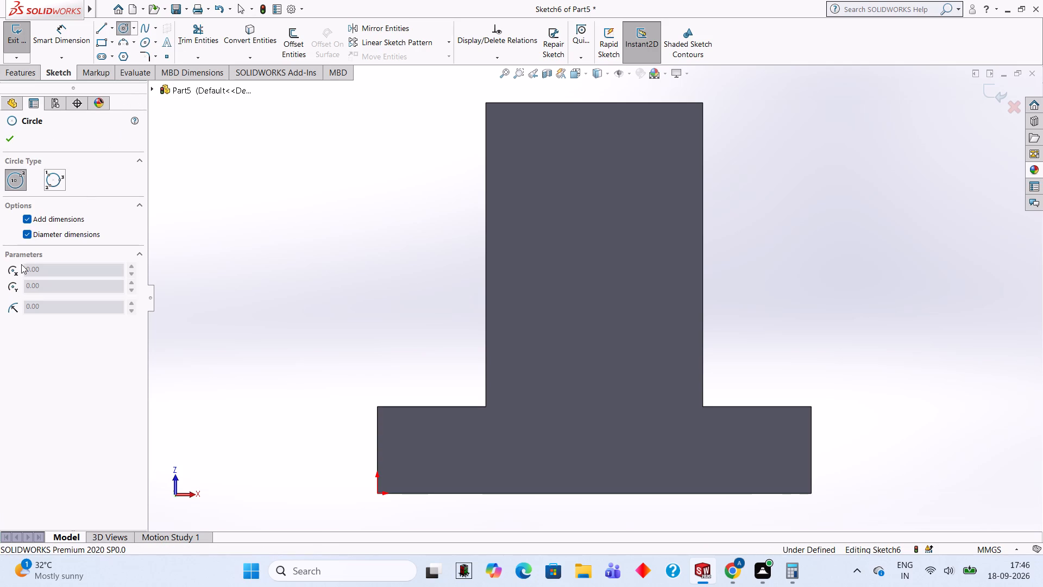
{"action": "left_click", "coordinate": [25, 221]}
{"action": "left_click", "coordinate": [28, 235]}
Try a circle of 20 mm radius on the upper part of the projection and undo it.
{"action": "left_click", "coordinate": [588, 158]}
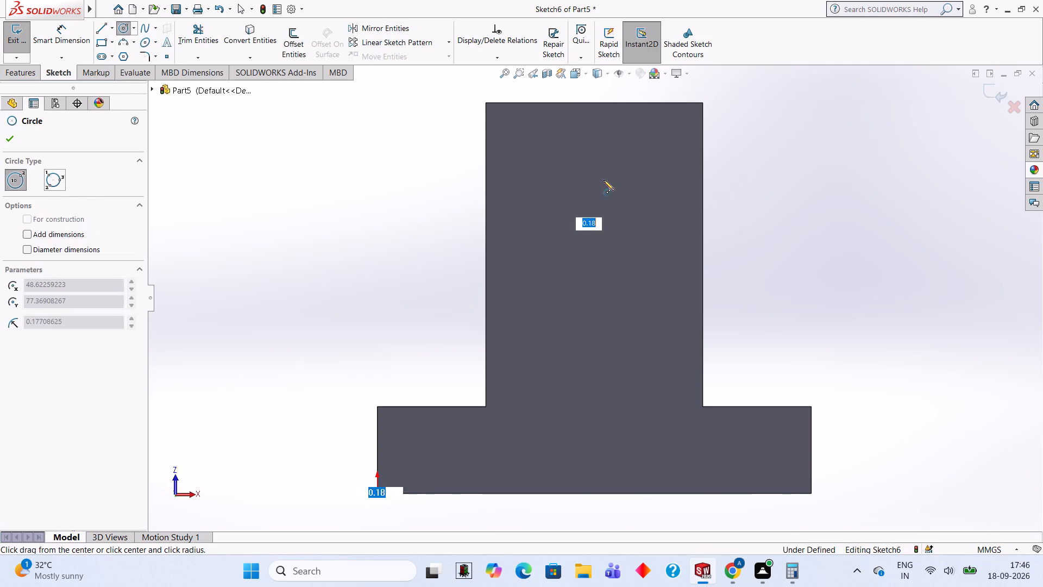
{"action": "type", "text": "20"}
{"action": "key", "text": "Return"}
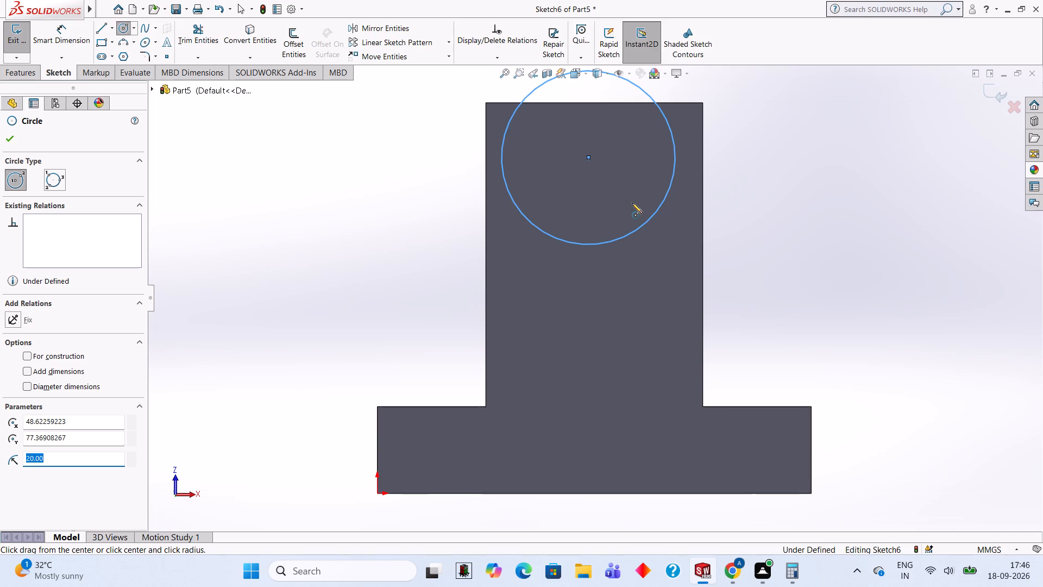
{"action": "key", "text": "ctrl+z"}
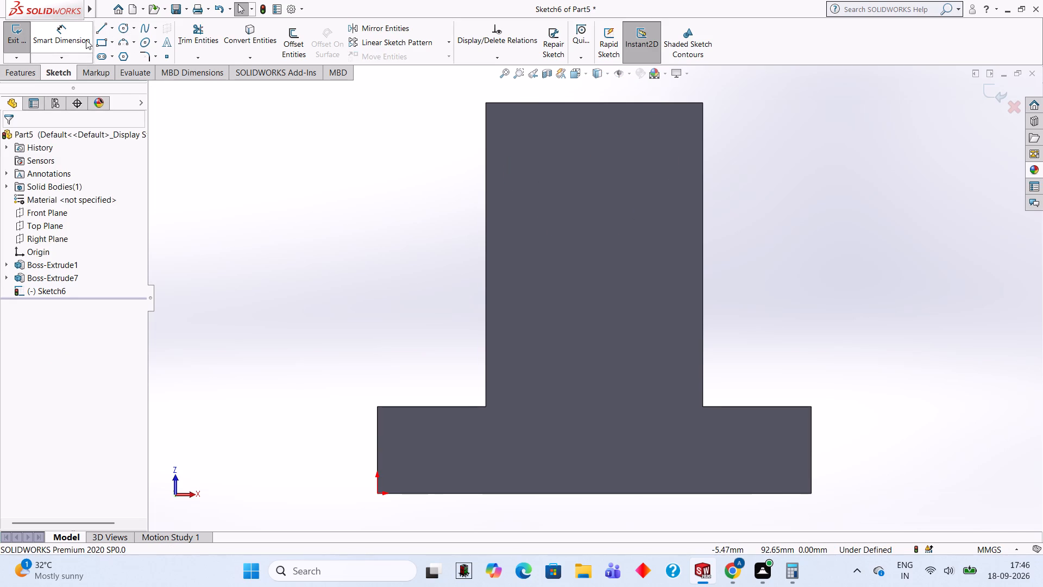
Sketch two vertically aligned circles of 10 mm radius on the projection, one near its upper end, the other about 39 mm below.
{"action": "left_click", "coordinate": [121, 24]}
{"action": "left_click", "coordinate": [598, 168]}
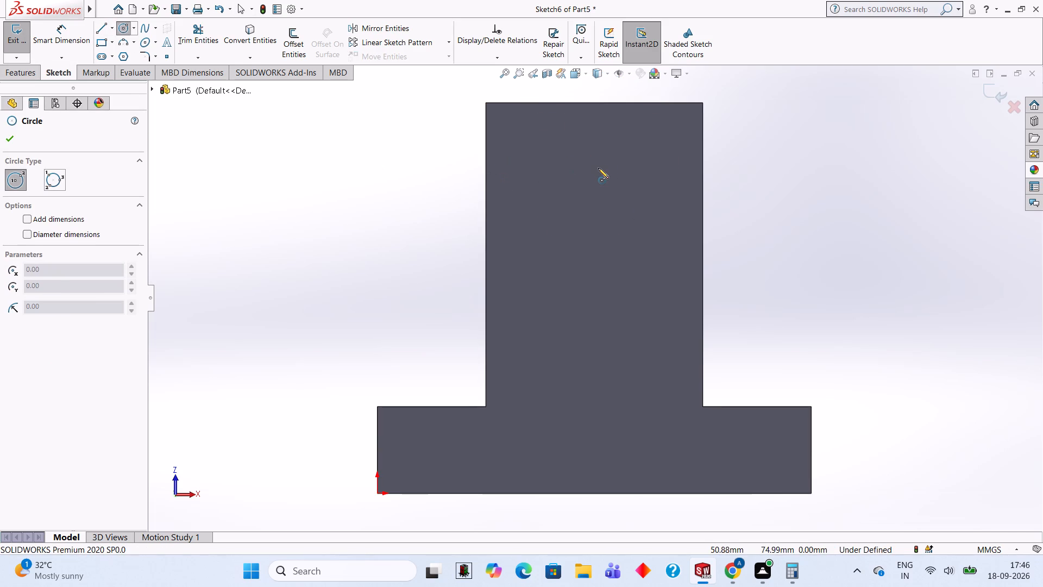
{"action": "type", "text": "10"}
{"action": "key", "text": "Return"}
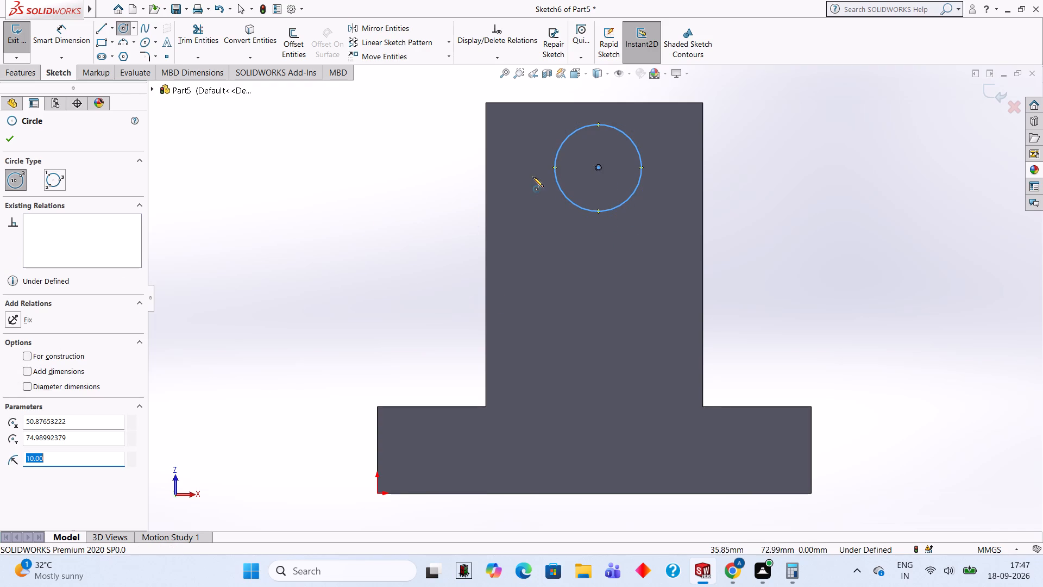
{"action": "left_click", "coordinate": [53, 33]}
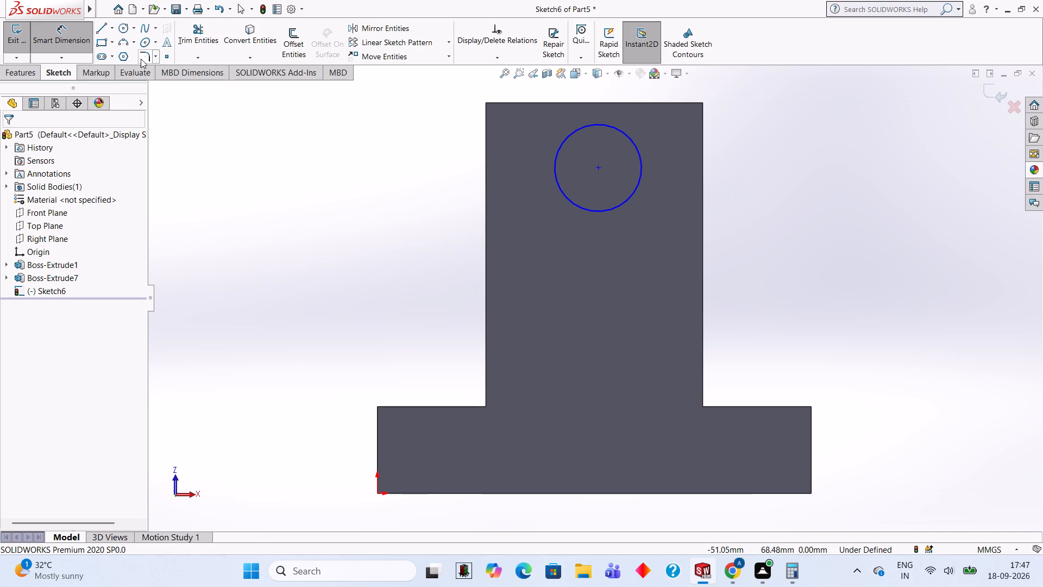
{"action": "left_click", "coordinate": [127, 32]}
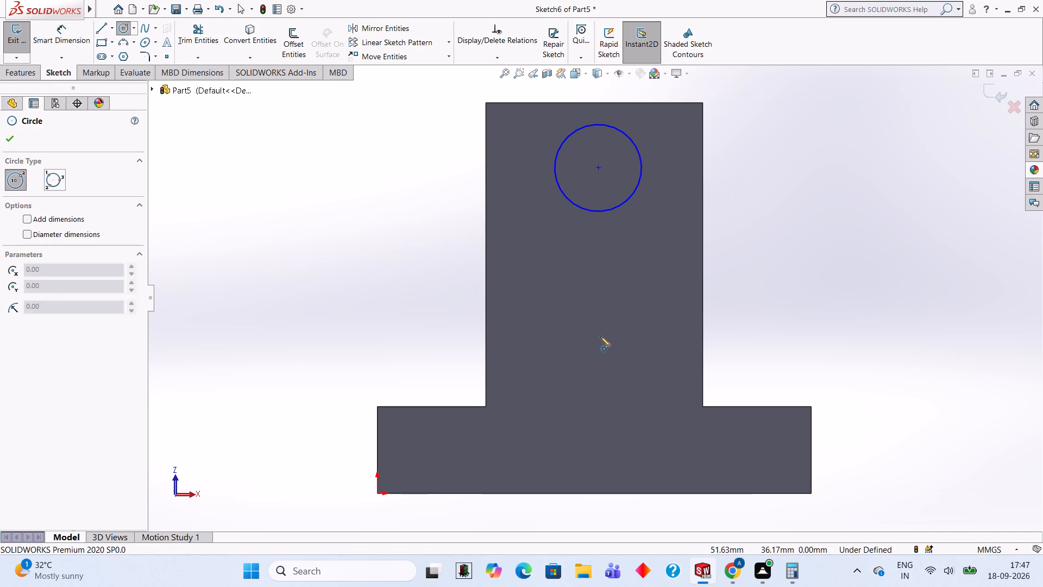
{"action": "left_click", "coordinate": [598, 336]}
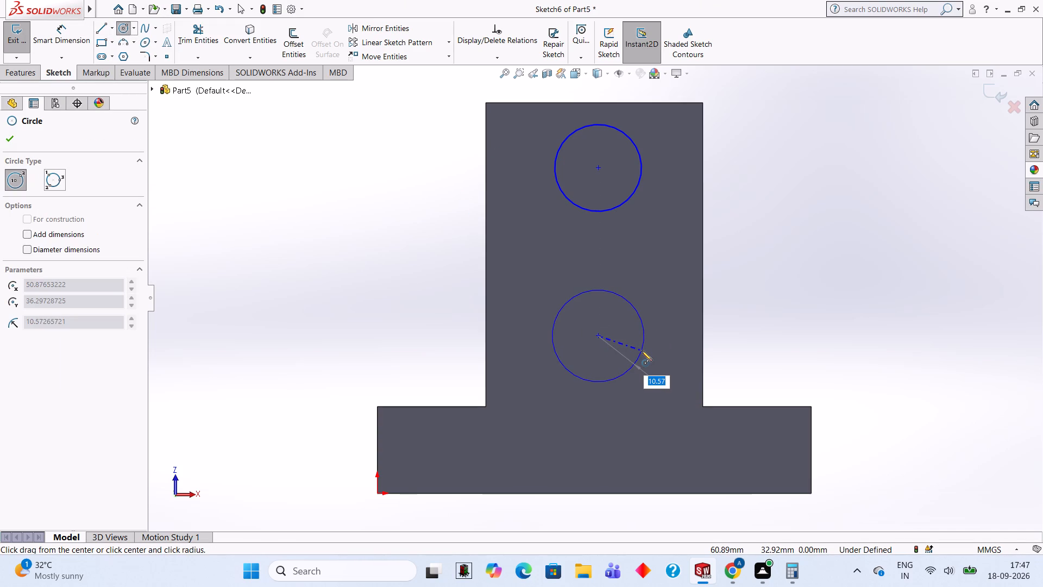
{"action": "key", "text": "1"}
{"action": "key", "text": "0"}
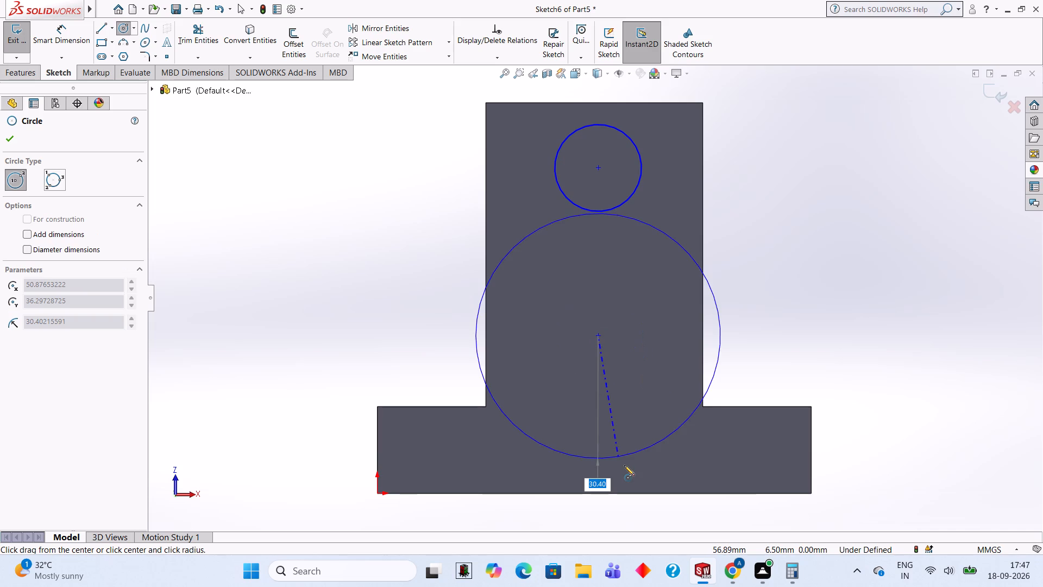
{"action": "type", "text": "10"}
{"action": "key", "text": "Return"}
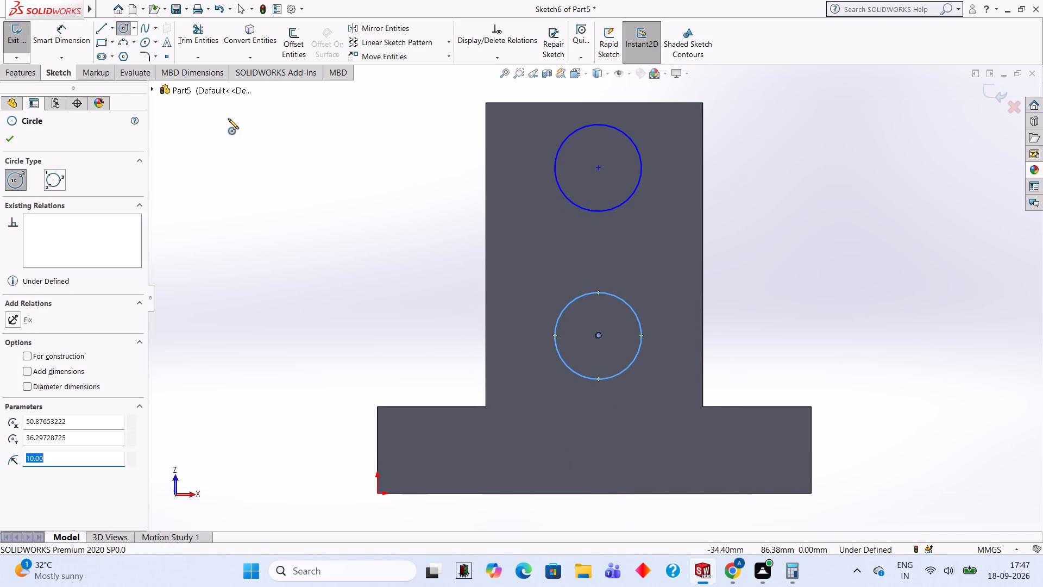
{"action": "key", "text": "Escape"}
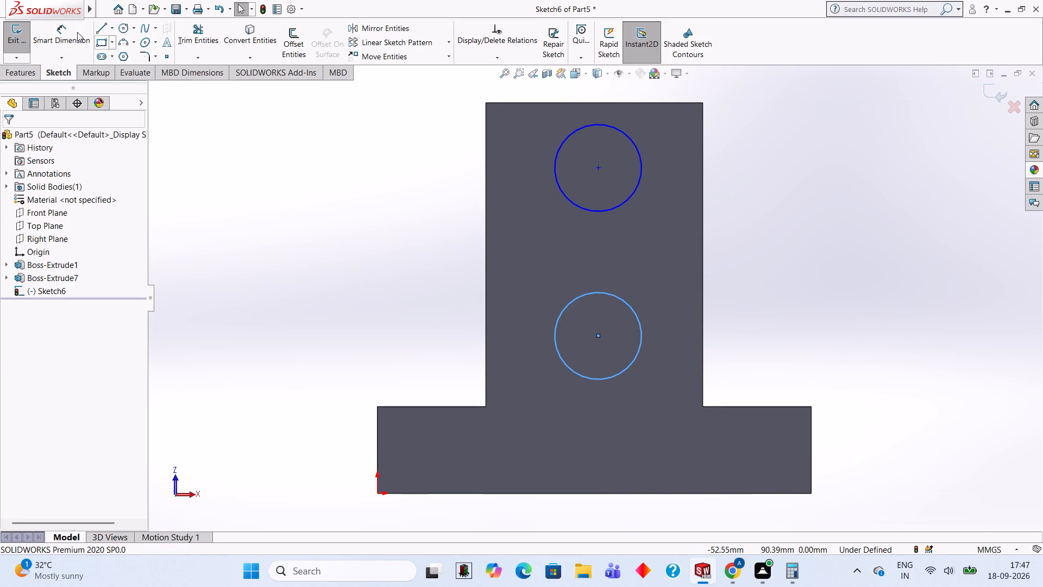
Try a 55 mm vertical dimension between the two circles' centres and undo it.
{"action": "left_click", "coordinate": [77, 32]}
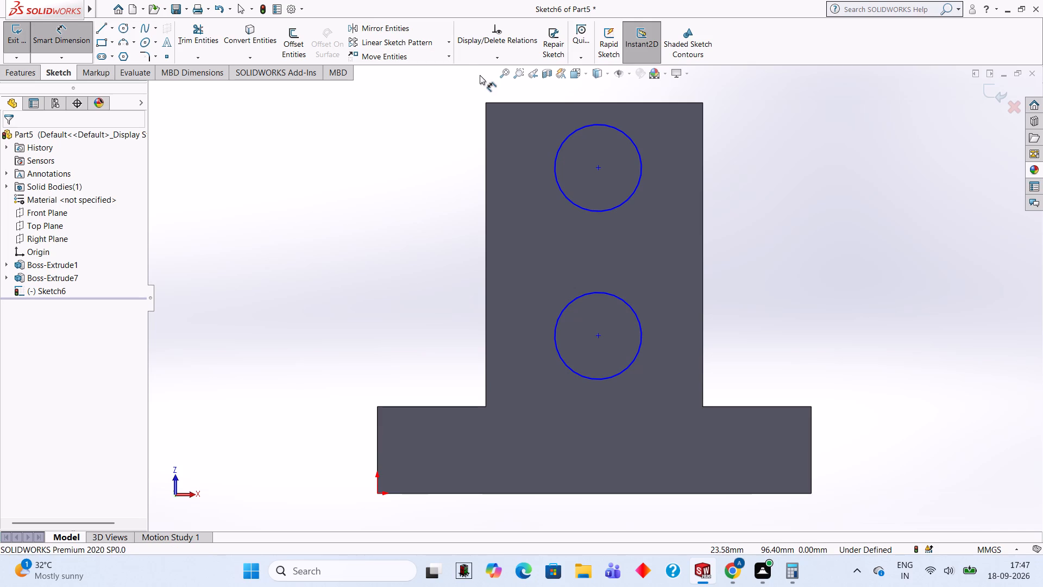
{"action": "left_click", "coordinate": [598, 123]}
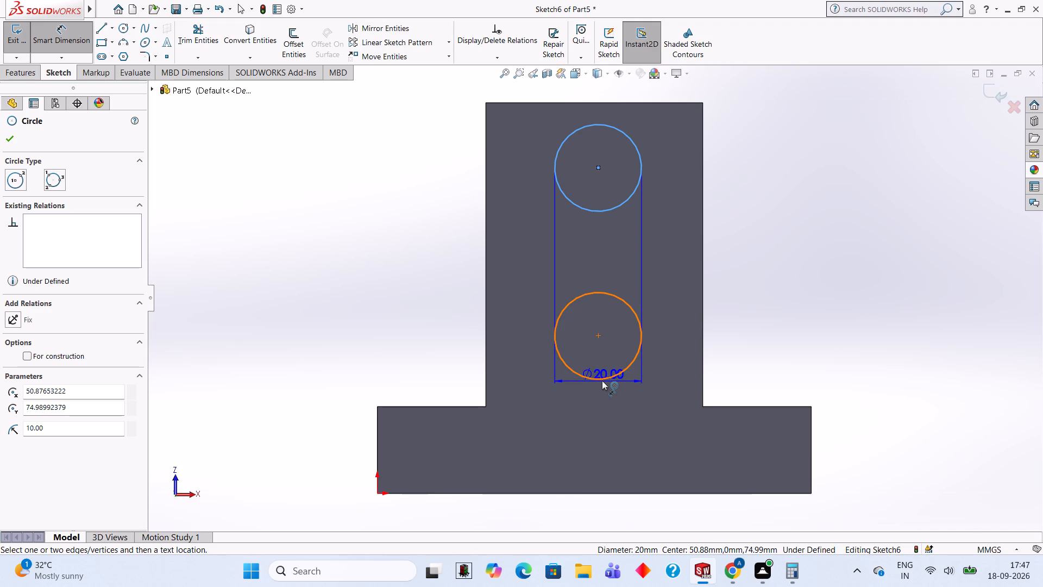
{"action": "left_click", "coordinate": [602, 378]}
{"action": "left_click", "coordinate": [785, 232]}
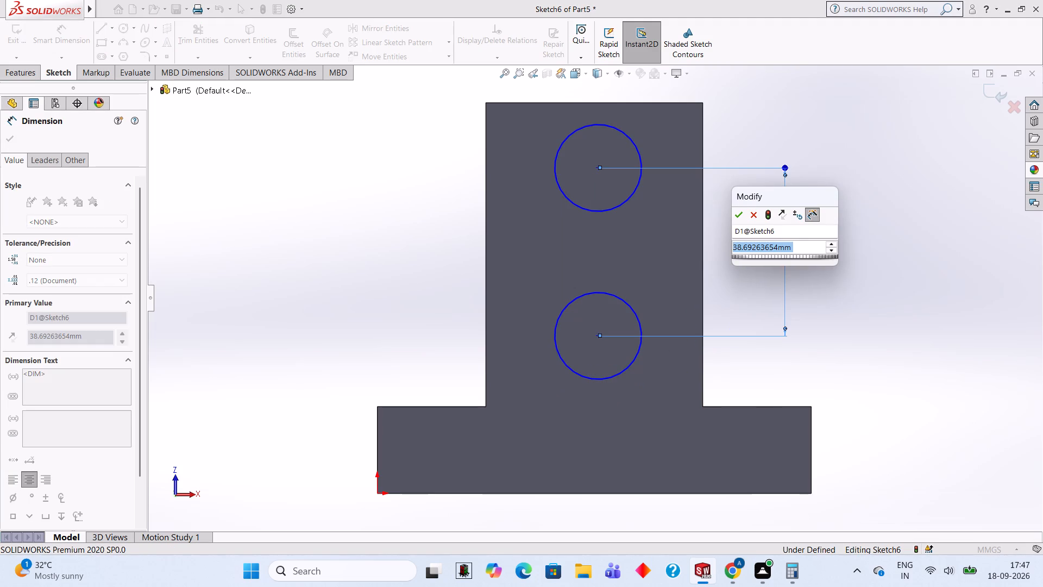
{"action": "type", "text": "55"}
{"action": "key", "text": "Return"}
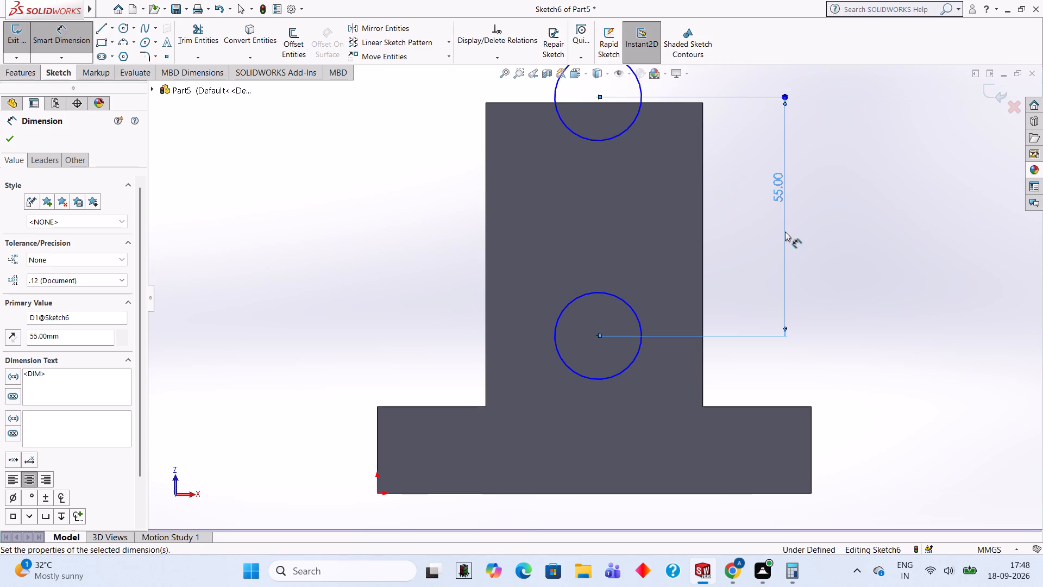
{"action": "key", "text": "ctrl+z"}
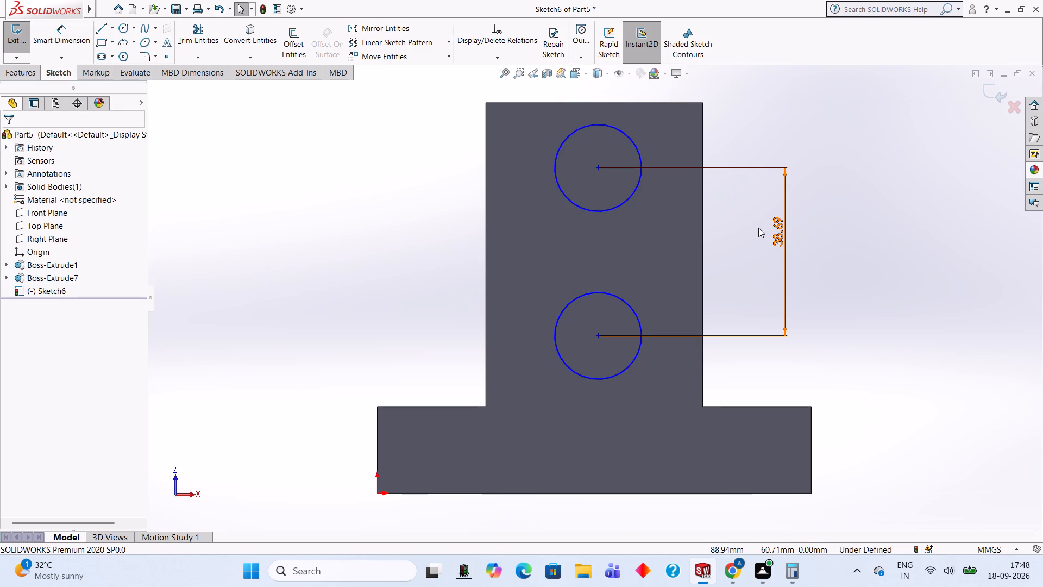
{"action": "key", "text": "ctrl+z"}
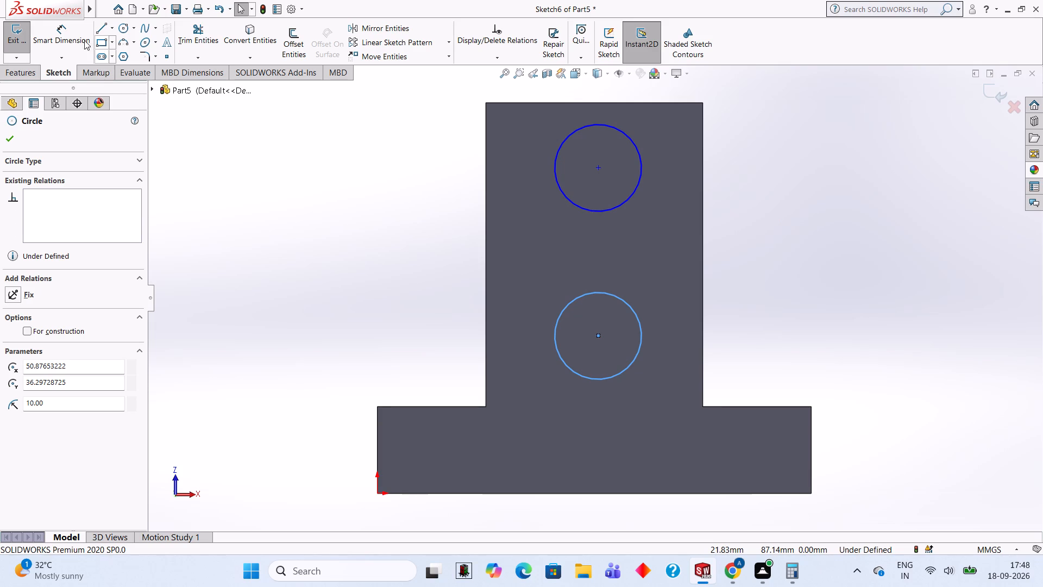
Dimension the vertical distance between the two circles' centres at 40 mm.
{"action": "left_click", "coordinate": [69, 30]}
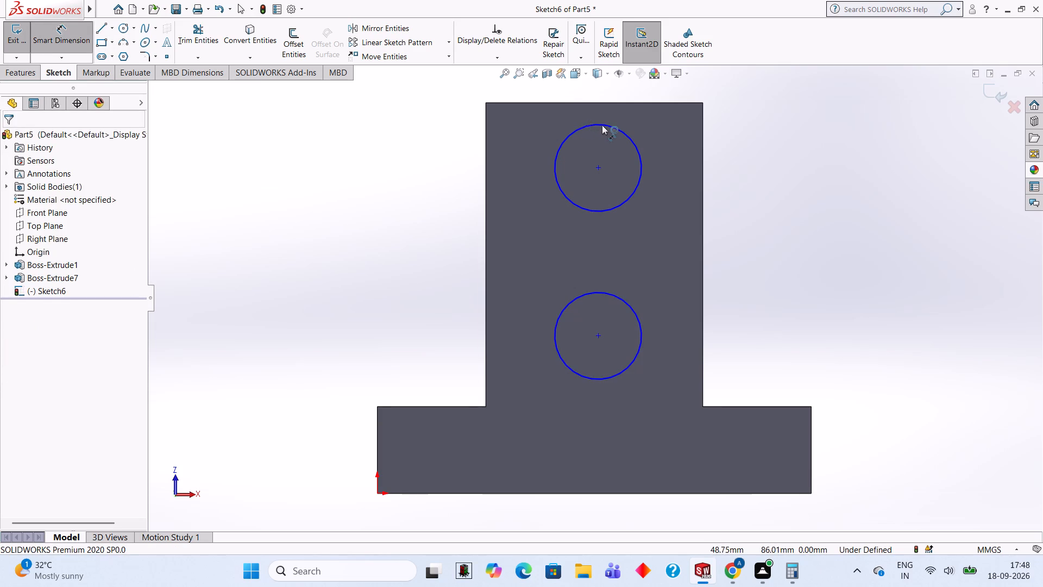
{"action": "left_click", "coordinate": [599, 123]}
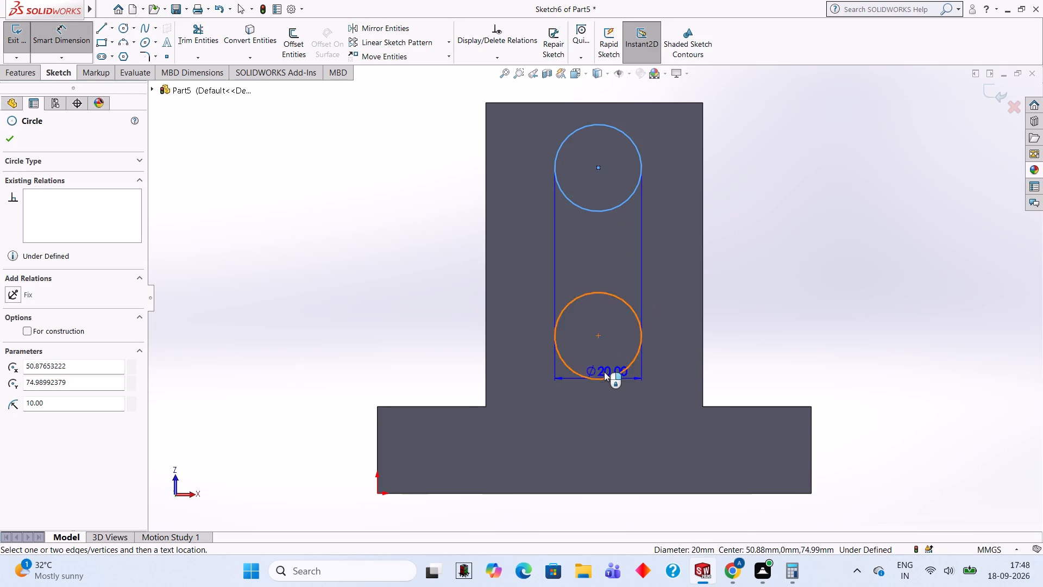
{"action": "left_click", "coordinate": [602, 378]}
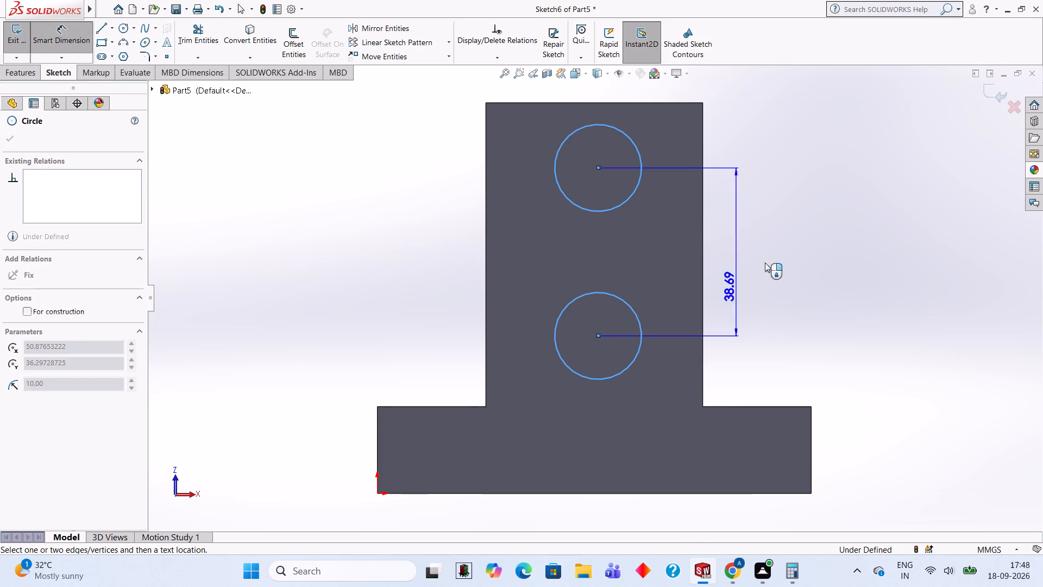
{"action": "left_click", "coordinate": [776, 246]}
{"action": "key", "text": "4"}
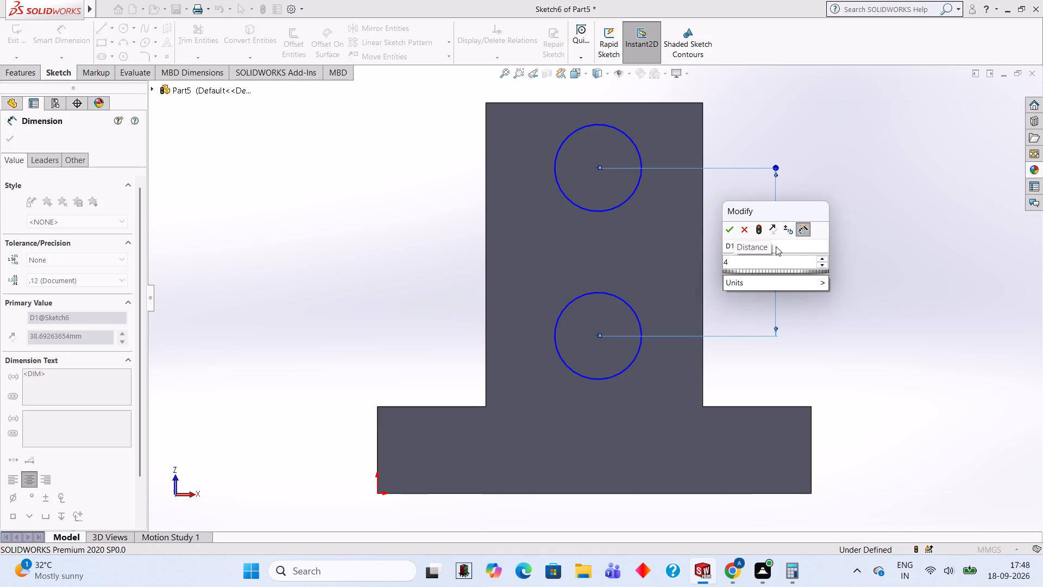
{"action": "key", "text": "0"}
{"action": "key", "text": "Return"}
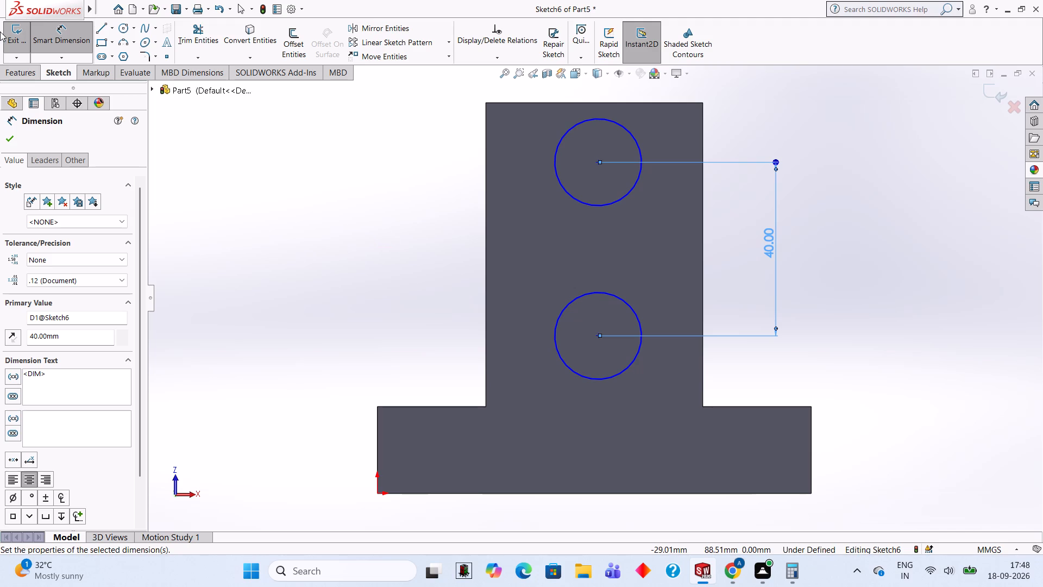
Dimension the upper circle's centre 25 mm from the left edge of the projection.
{"action": "left_click", "coordinate": [71, 43]}
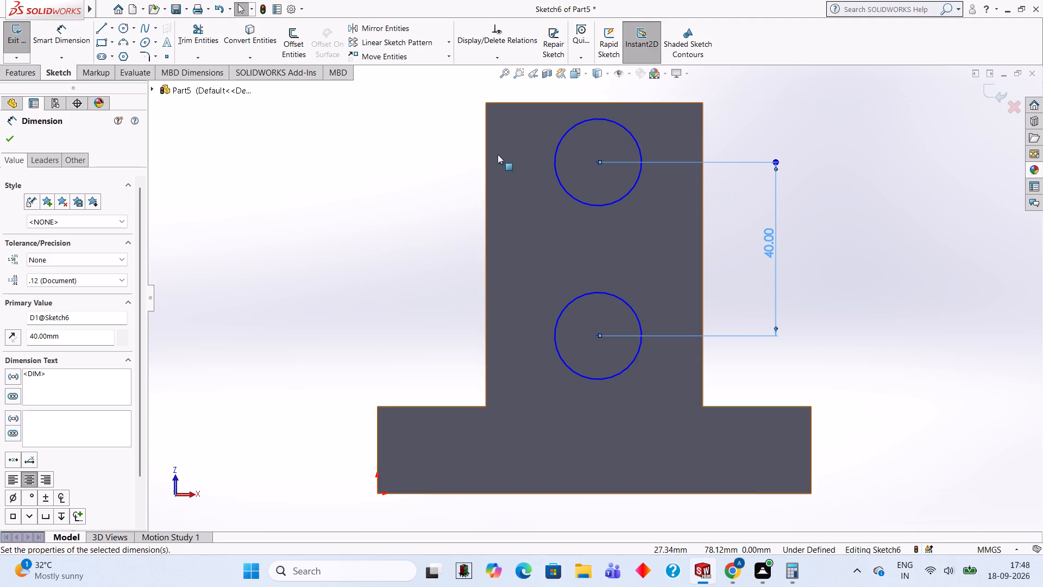
{"action": "left_click", "coordinate": [485, 156]}
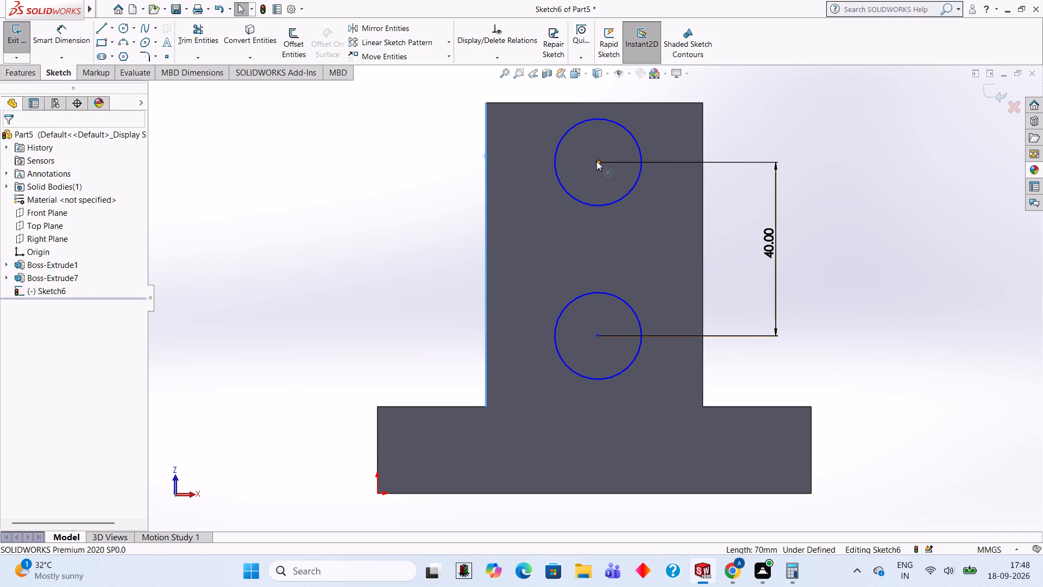
{"action": "left_click", "coordinate": [598, 161]}
{"action": "left_click", "coordinate": [72, 29]}
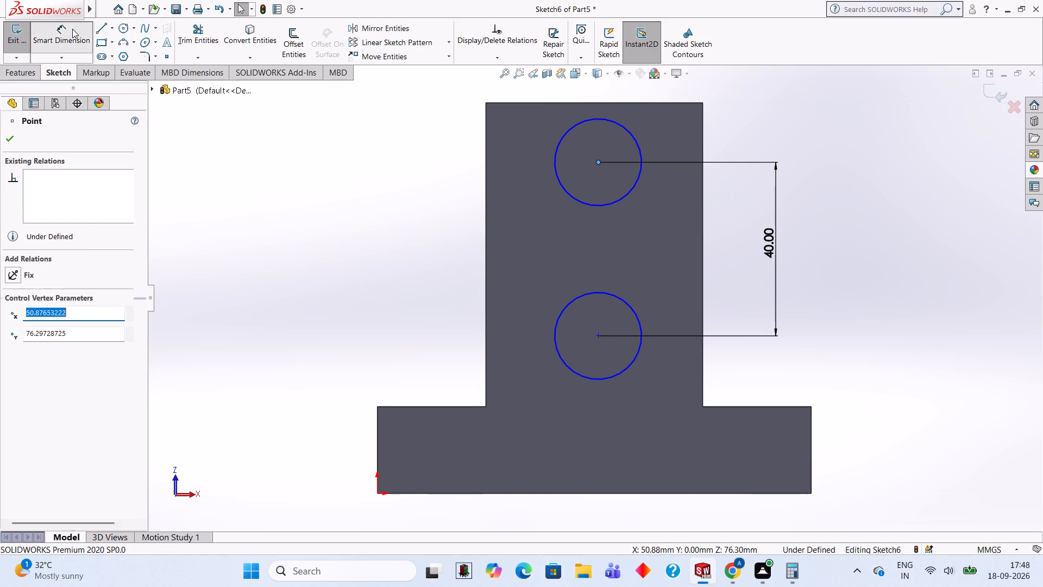
{"action": "left_click", "coordinate": [486, 152]}
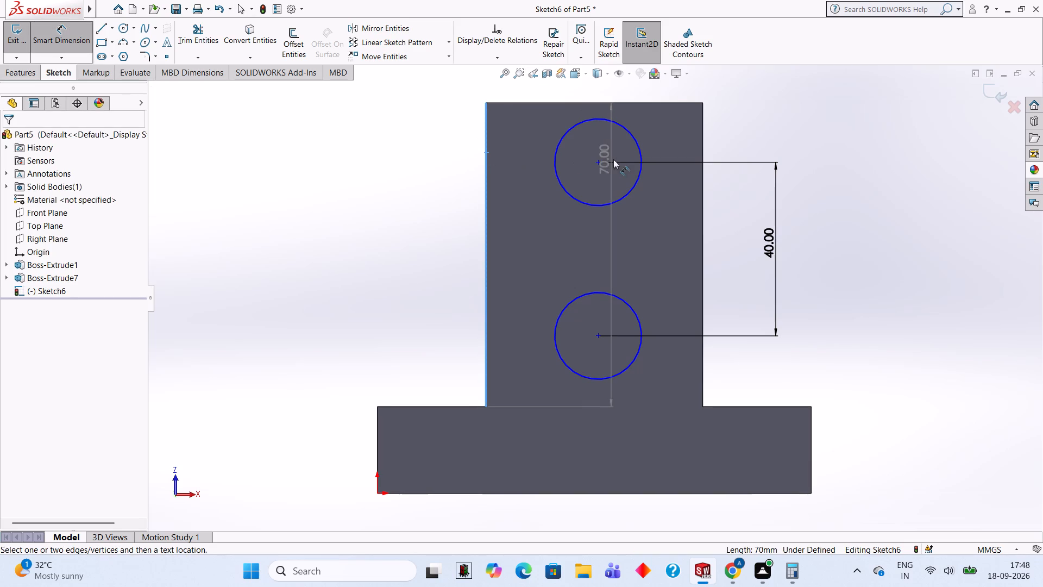
{"action": "left_click", "coordinate": [596, 160]}
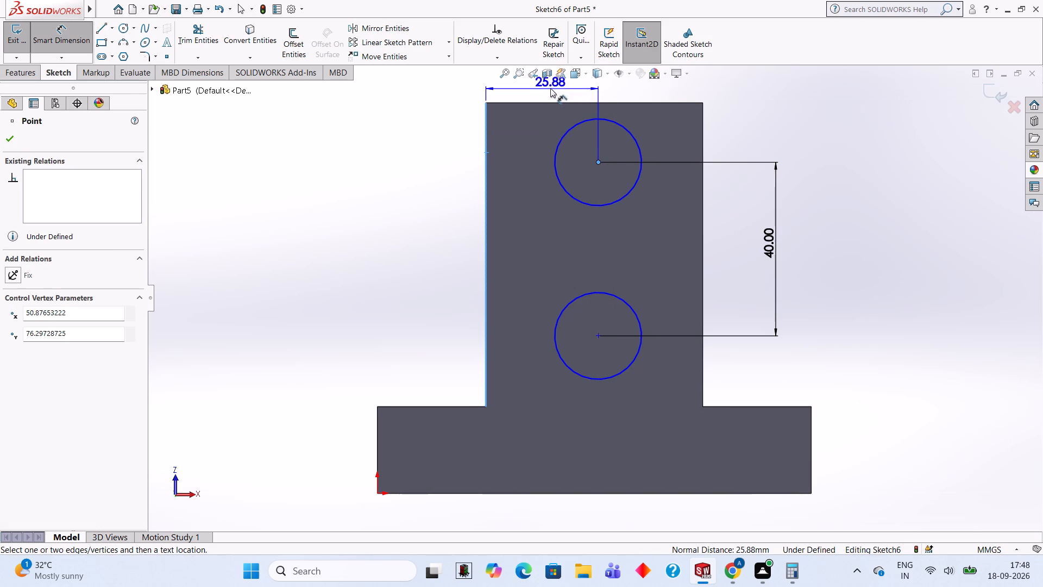
{"action": "left_click", "coordinate": [550, 88]}
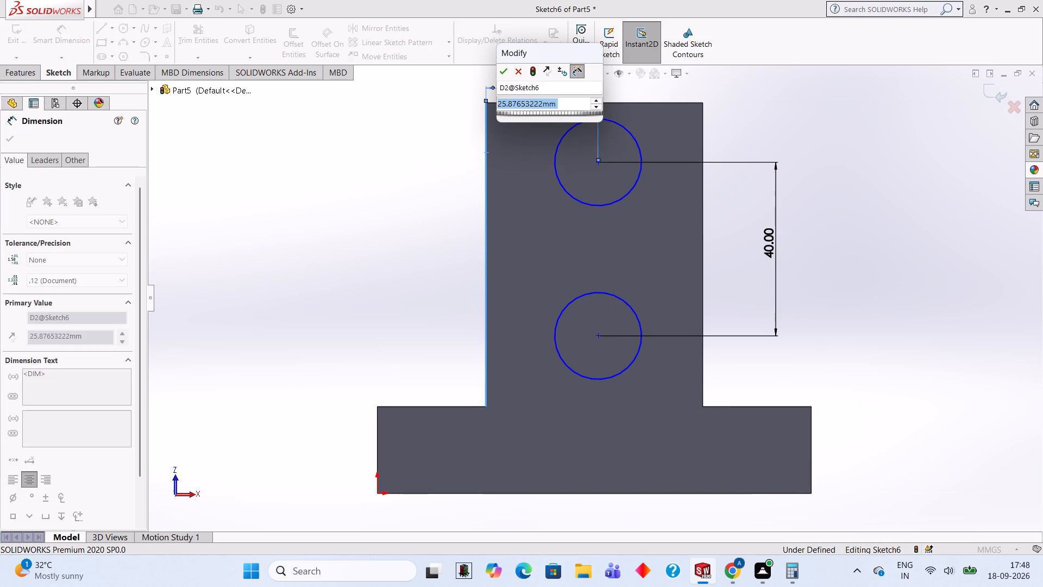
{"action": "type", "text": "25"}
{"action": "key", "text": "Return"}
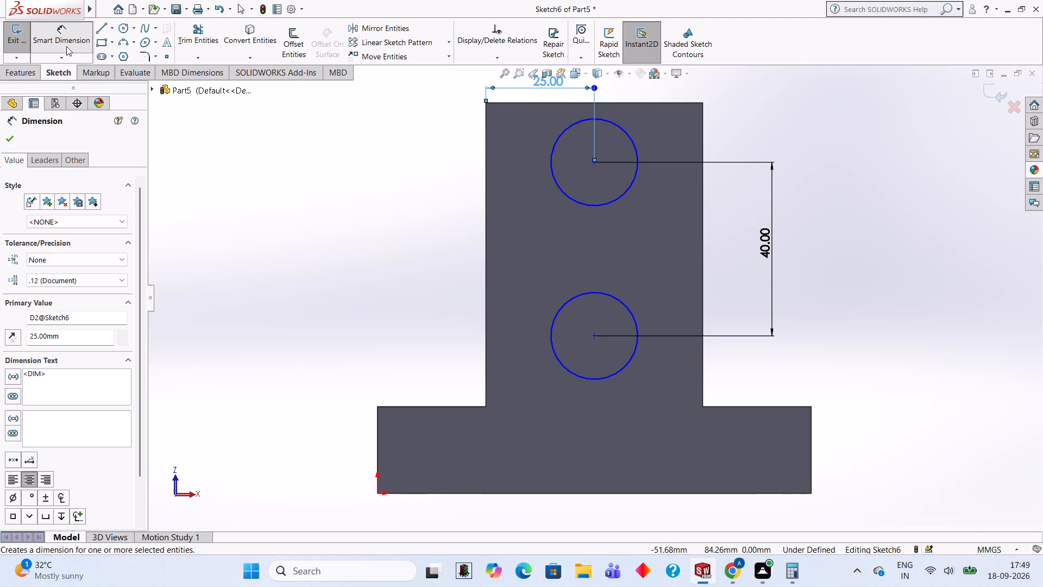
Add a driven dimension from the upper circle's centre to the right edge of the projection.
{"action": "left_click", "coordinate": [595, 164]}
{"action": "left_click", "coordinate": [702, 157]}
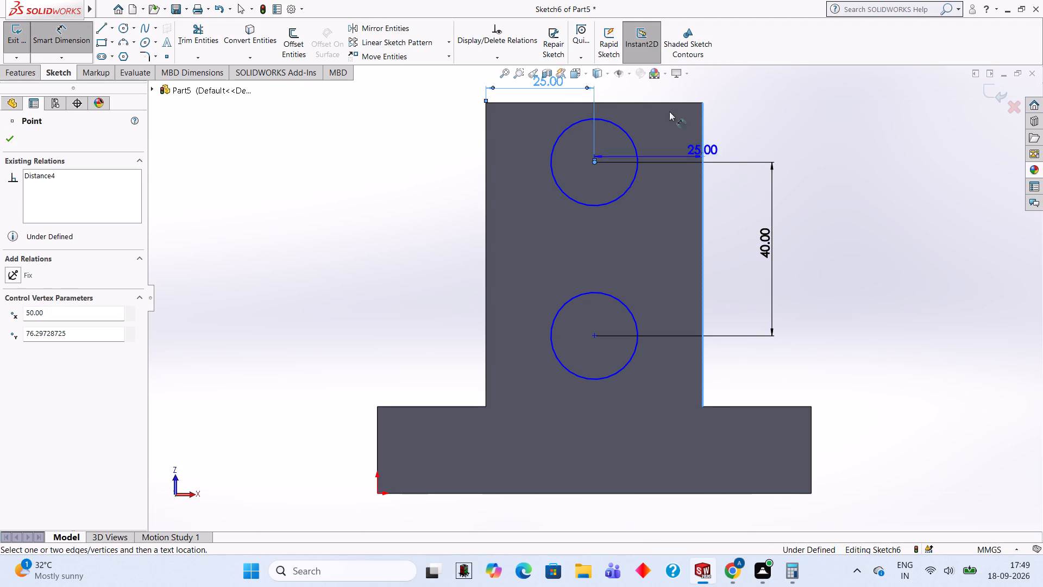
{"action": "left_click", "coordinate": [654, 89]}
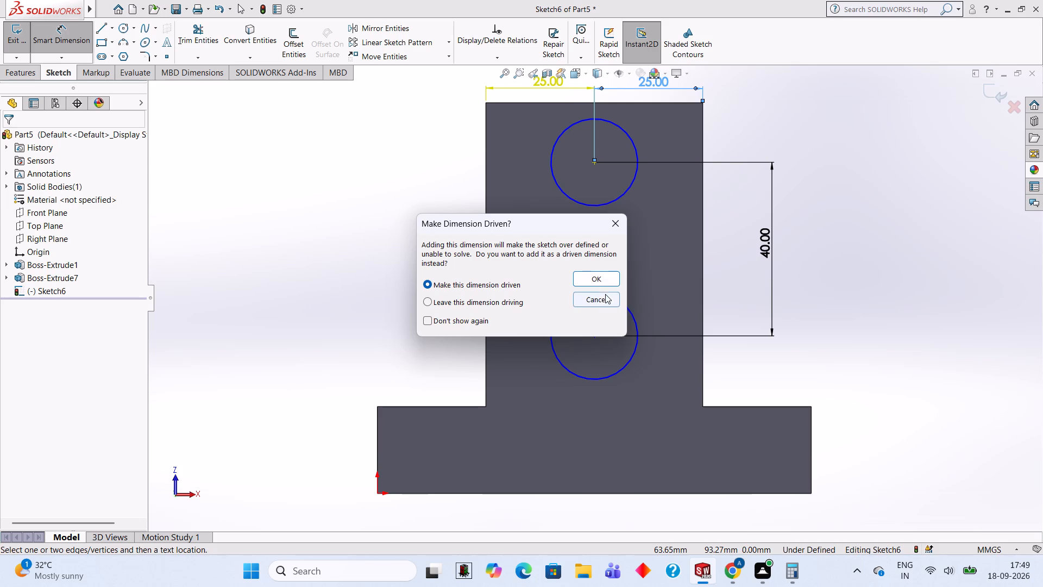
{"action": "left_click", "coordinate": [602, 281]}
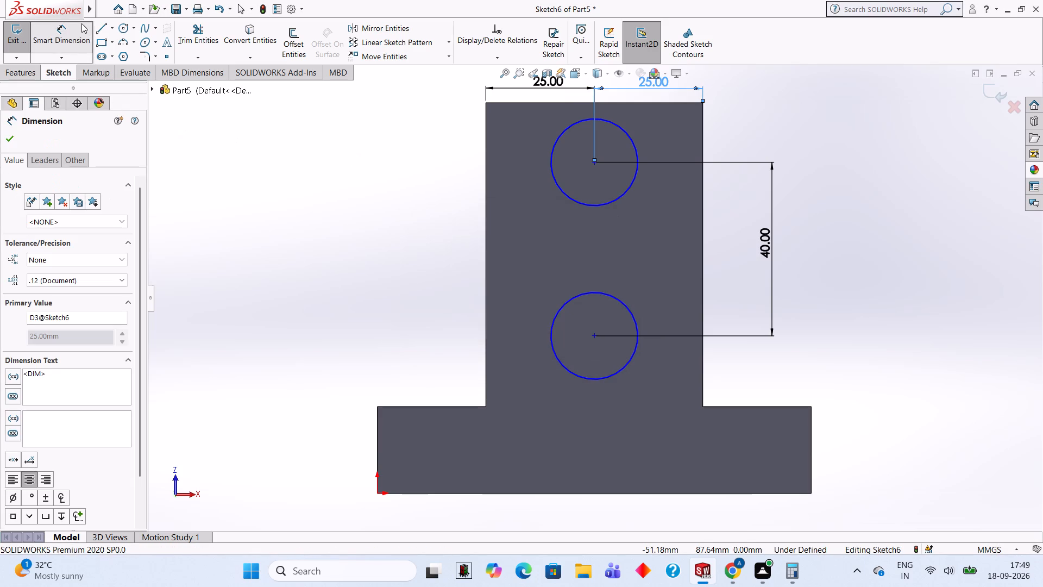
Dimension the lower circle's centre at 25 mm from the left edge of the projection.
{"action": "left_click", "coordinate": [594, 334]}
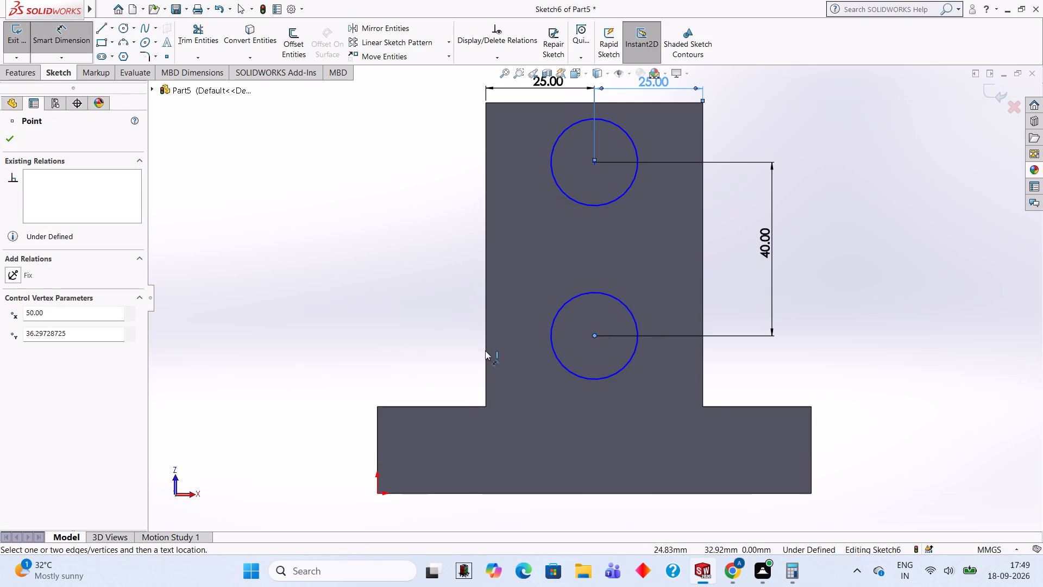
{"action": "left_click", "coordinate": [485, 351]}
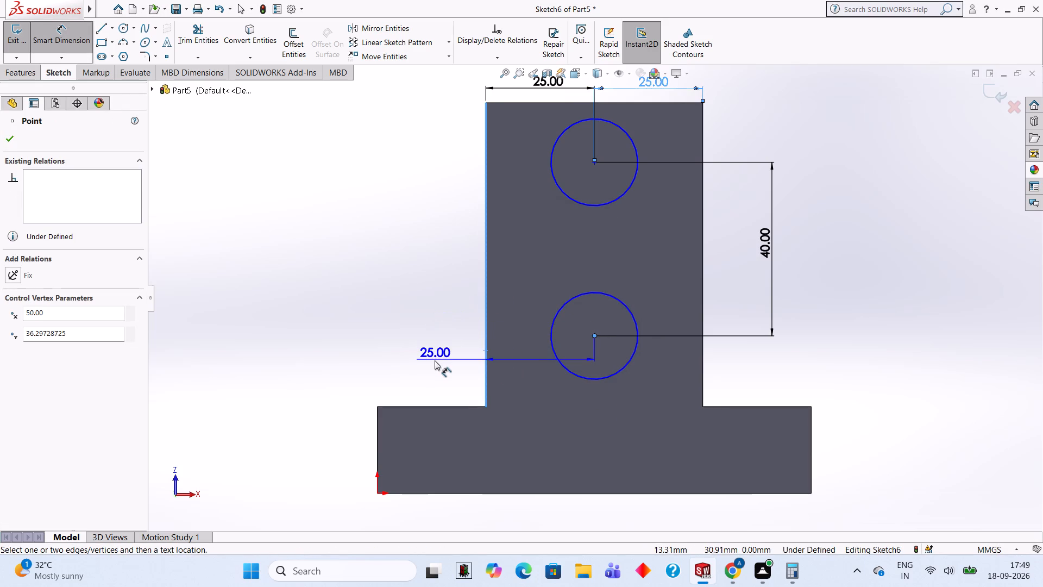
{"action": "left_click", "coordinate": [435, 360]}
{"action": "left_click", "coordinate": [407, 292]}
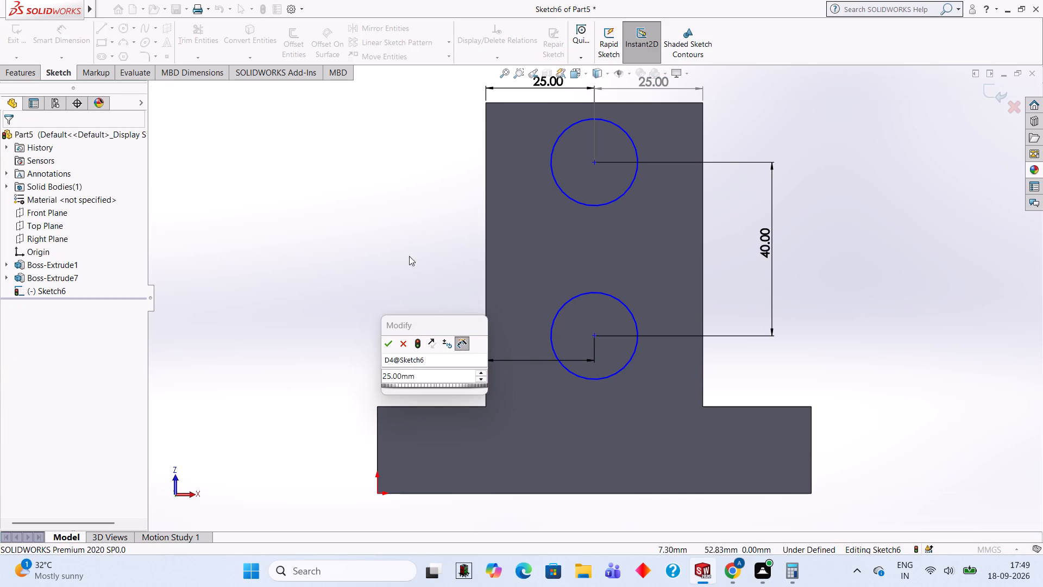
{"action": "left_click", "coordinate": [410, 230]}
{"action": "left_click", "coordinate": [389, 344]}
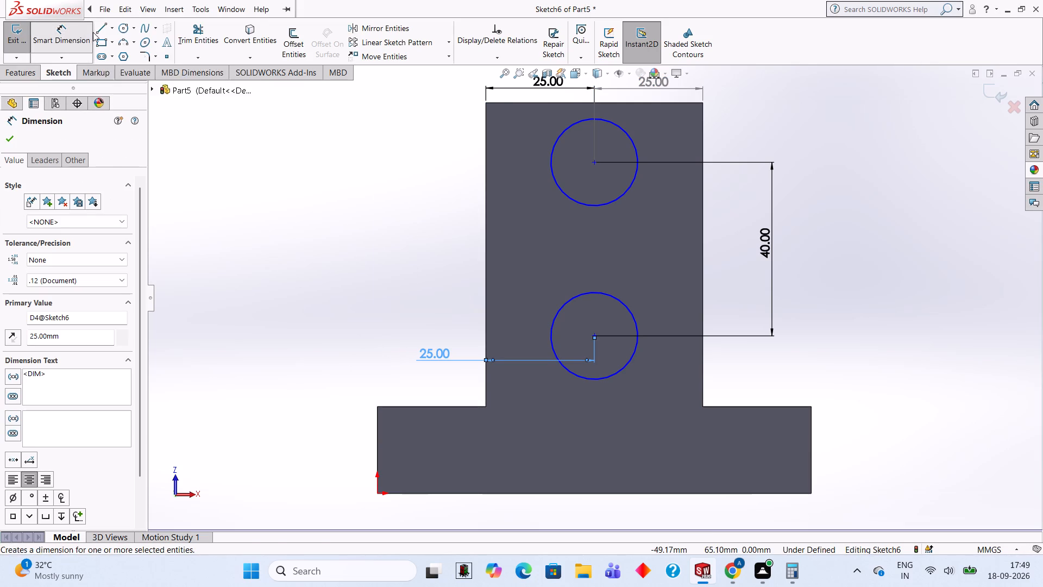
Draw a line chain down the circles' left sides, 20 mm across the lower circle's diameter and 40 mm up their right sides.
{"action": "left_click", "coordinate": [96, 32]}
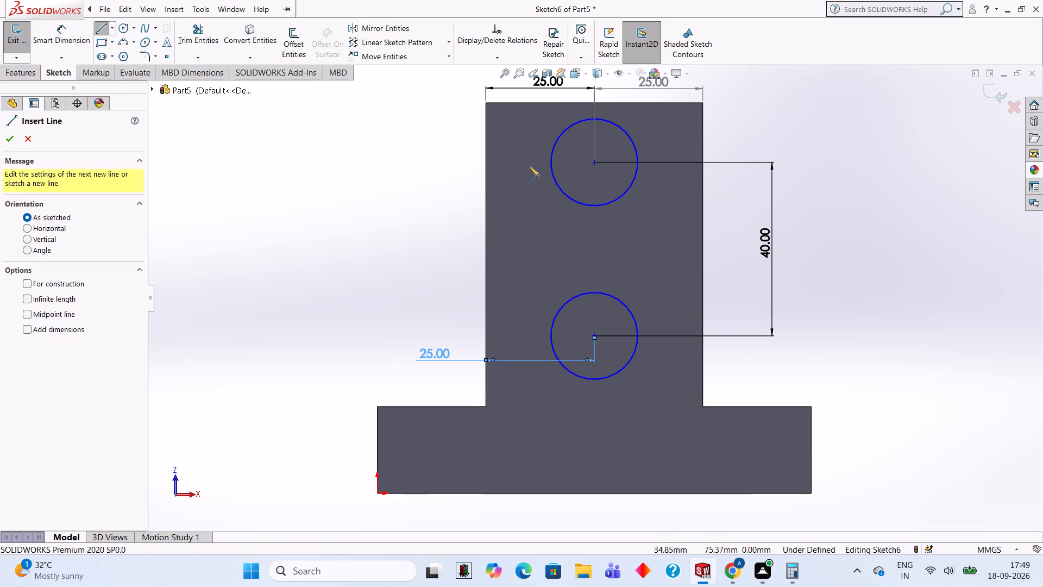
{"action": "left_click", "coordinate": [549, 162]}
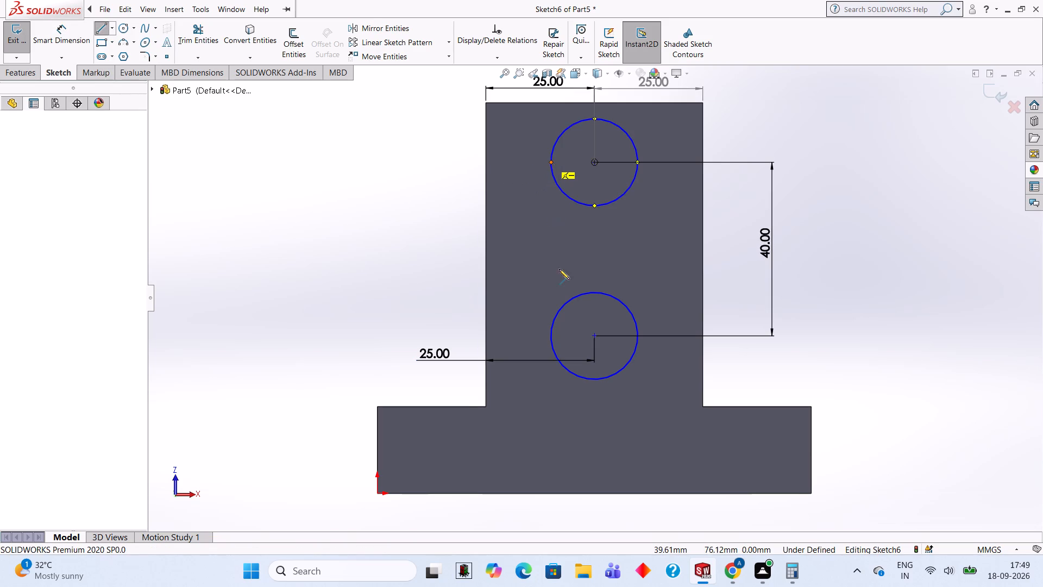
{"action": "left_click", "coordinate": [552, 337]}
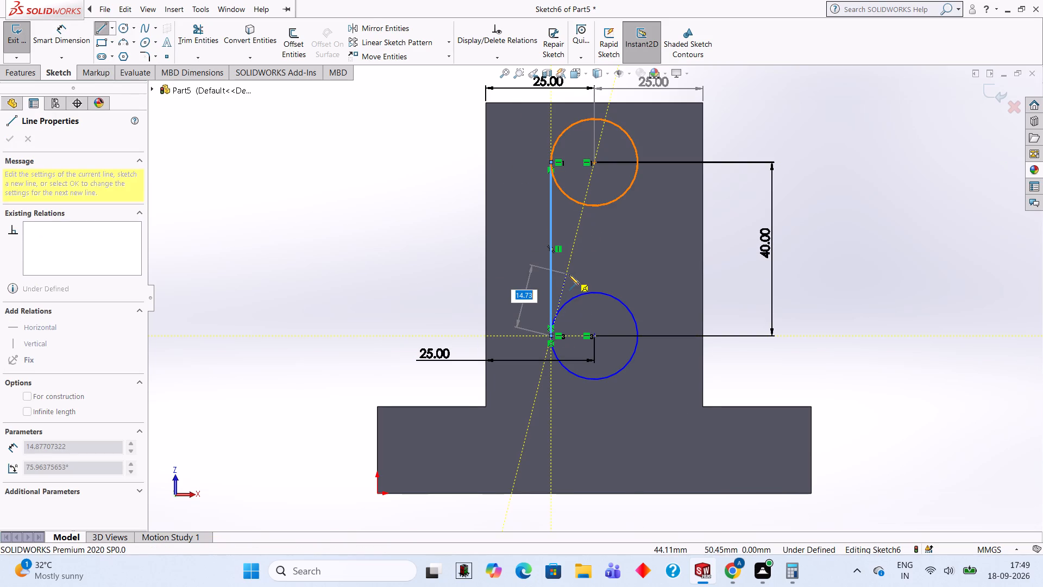
{"action": "left_click", "coordinate": [639, 337]}
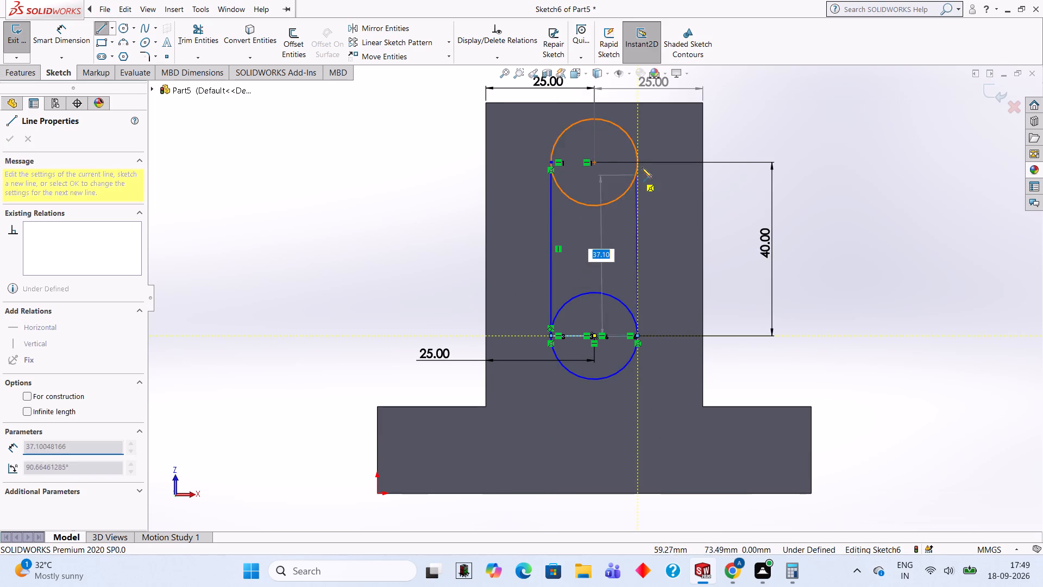
{"action": "left_click", "coordinate": [637, 162]}
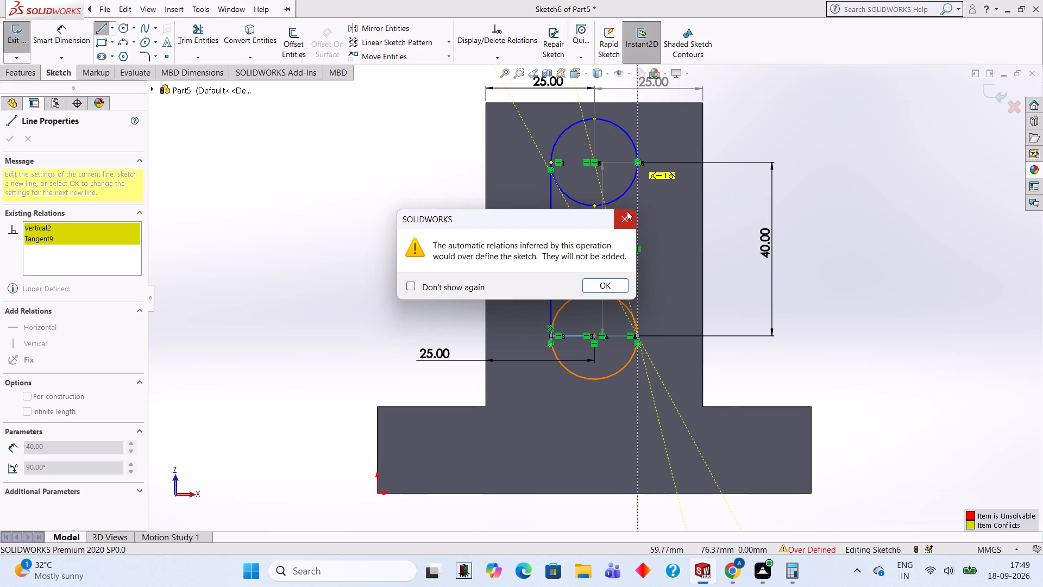
{"action": "left_click", "coordinate": [627, 211]}
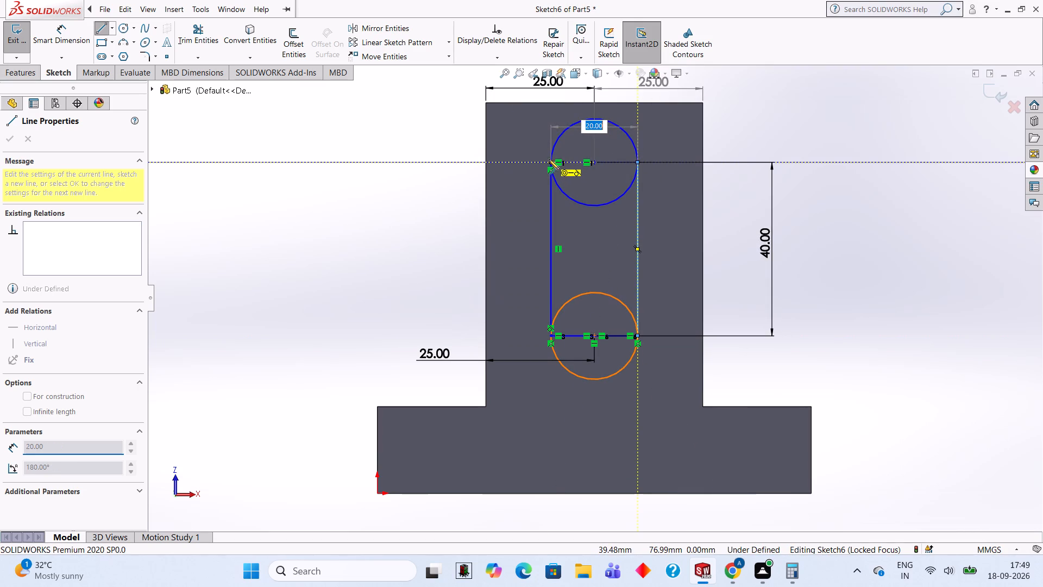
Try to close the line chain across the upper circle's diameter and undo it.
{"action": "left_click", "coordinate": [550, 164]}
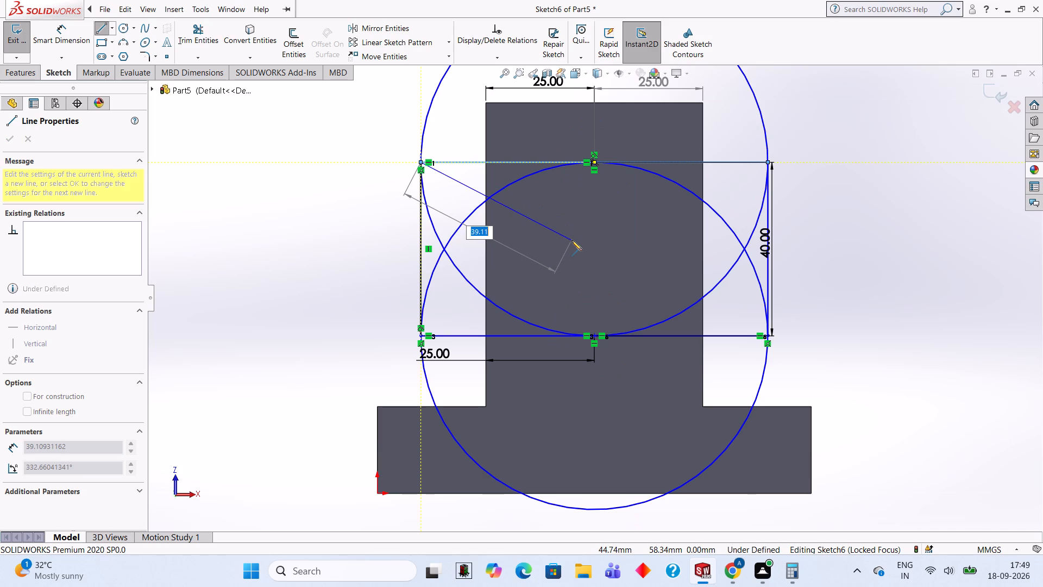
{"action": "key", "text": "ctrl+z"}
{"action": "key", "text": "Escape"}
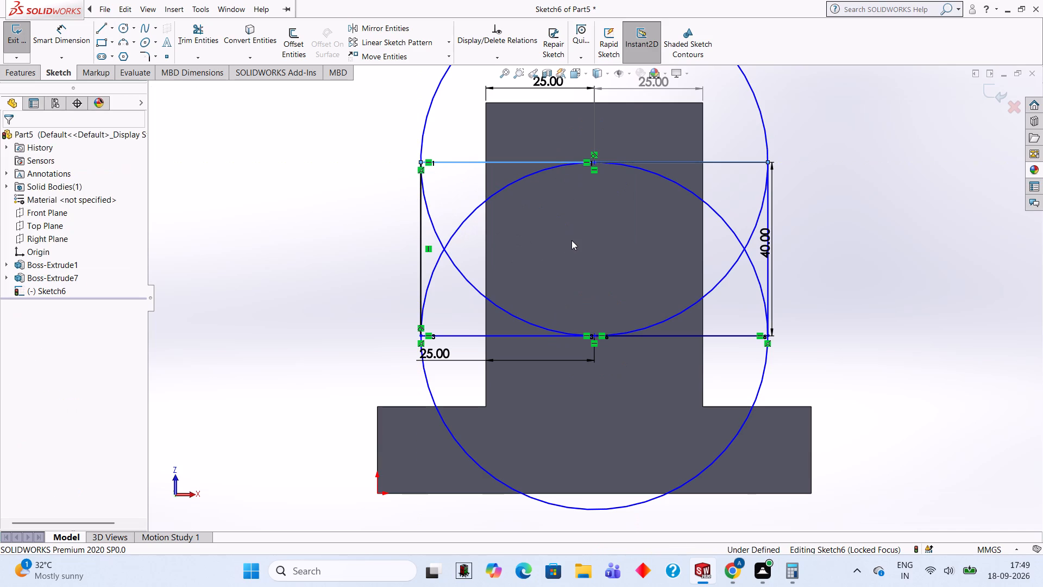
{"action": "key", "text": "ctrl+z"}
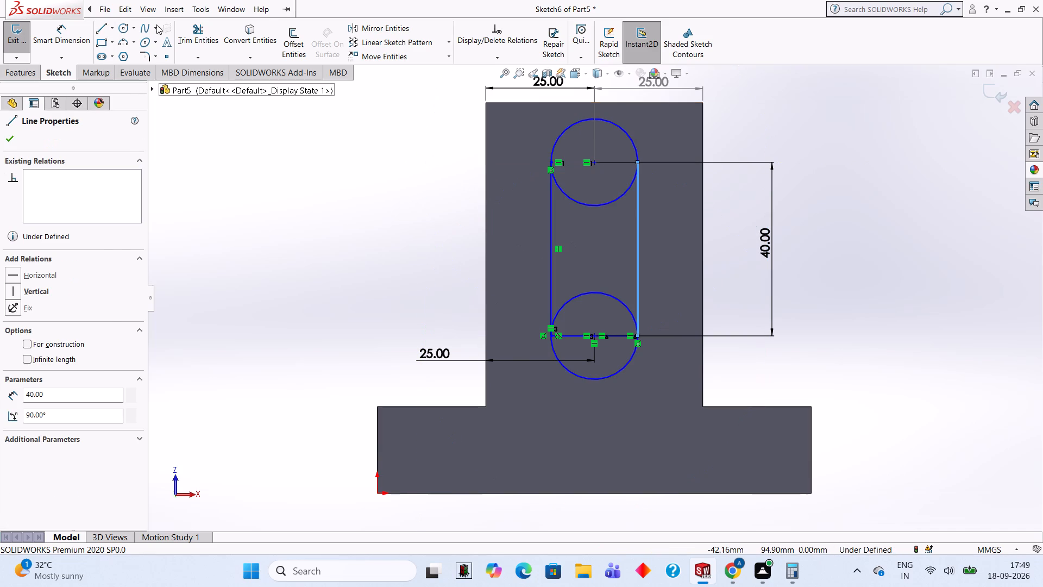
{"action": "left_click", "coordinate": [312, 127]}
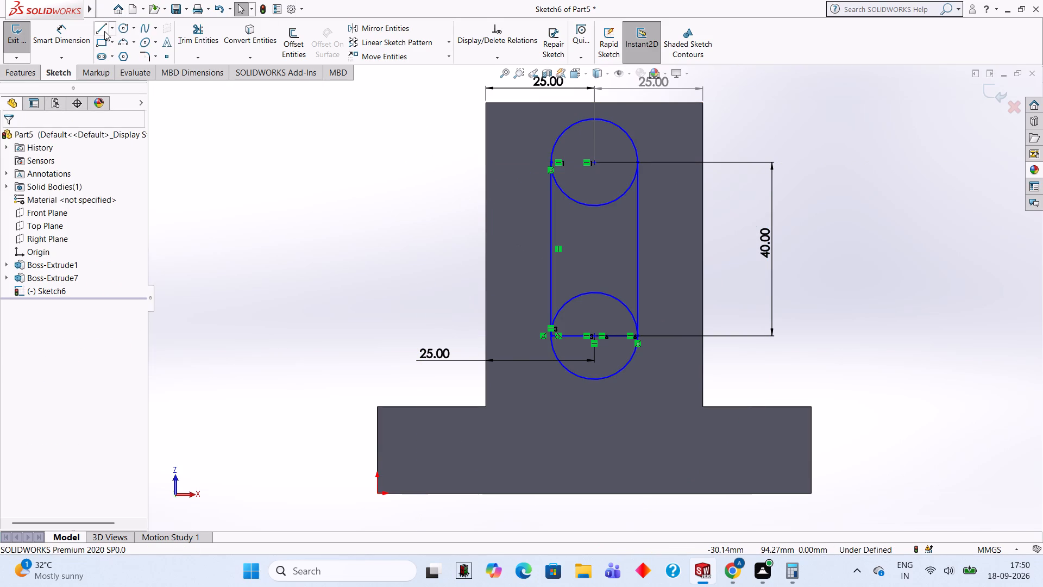
Draw a 20 mm horizontal line across the upper circle's diameter, from its left side to its right side.
{"action": "left_click", "coordinate": [102, 30]}
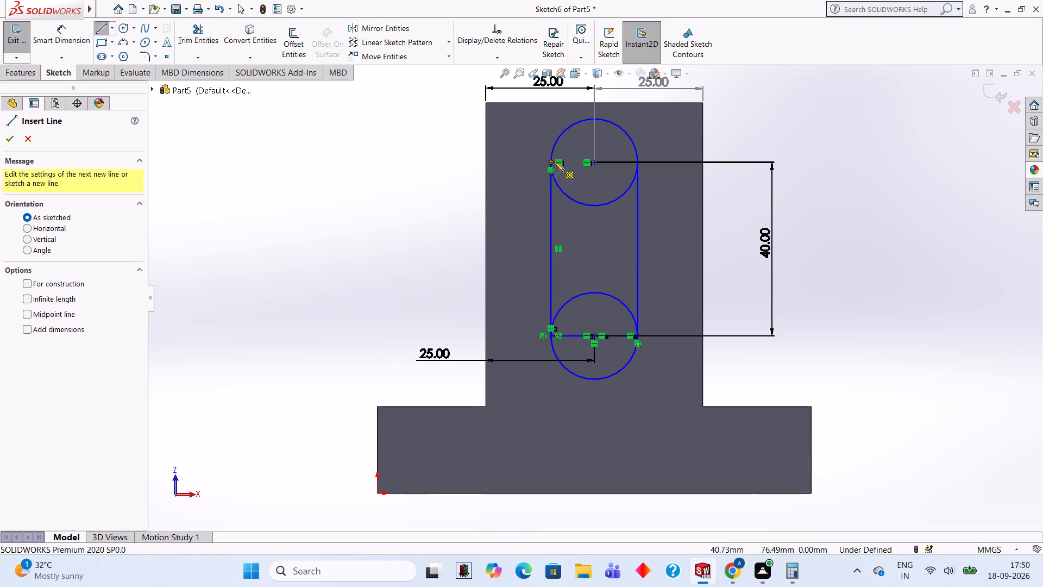
{"action": "left_click", "coordinate": [551, 161]}
{"action": "left_click", "coordinate": [638, 160]}
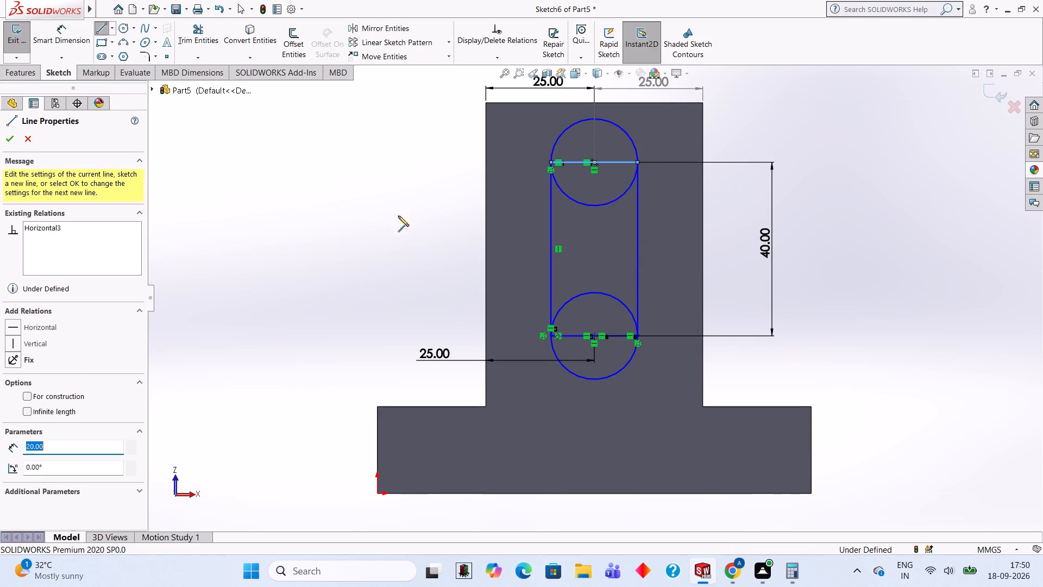
Trim away the lower half of the upper circle and the upper half of the lower circle.
{"action": "left_click", "coordinate": [191, 41]}
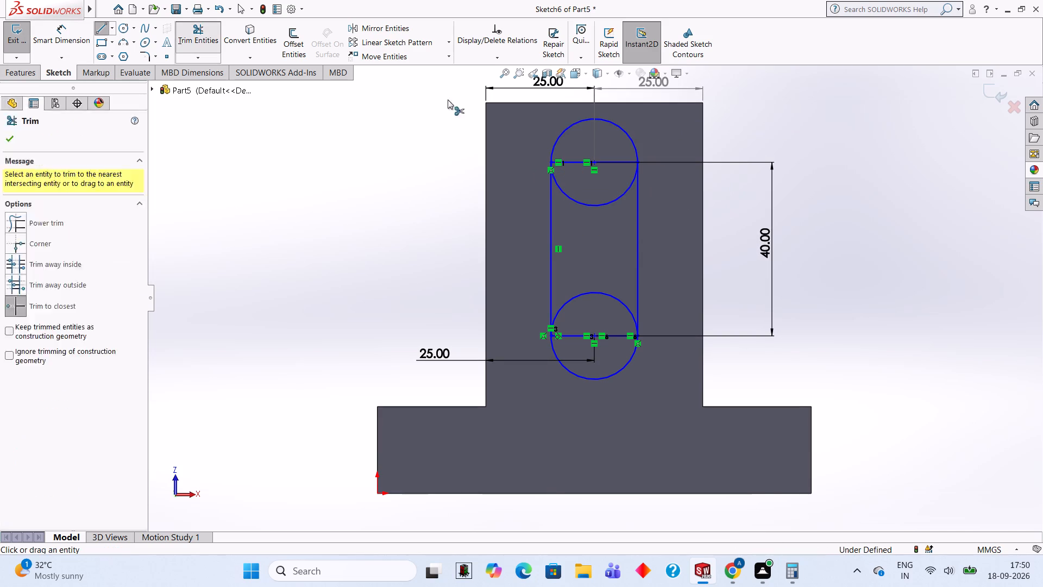
{"action": "left_click", "coordinate": [595, 206]}
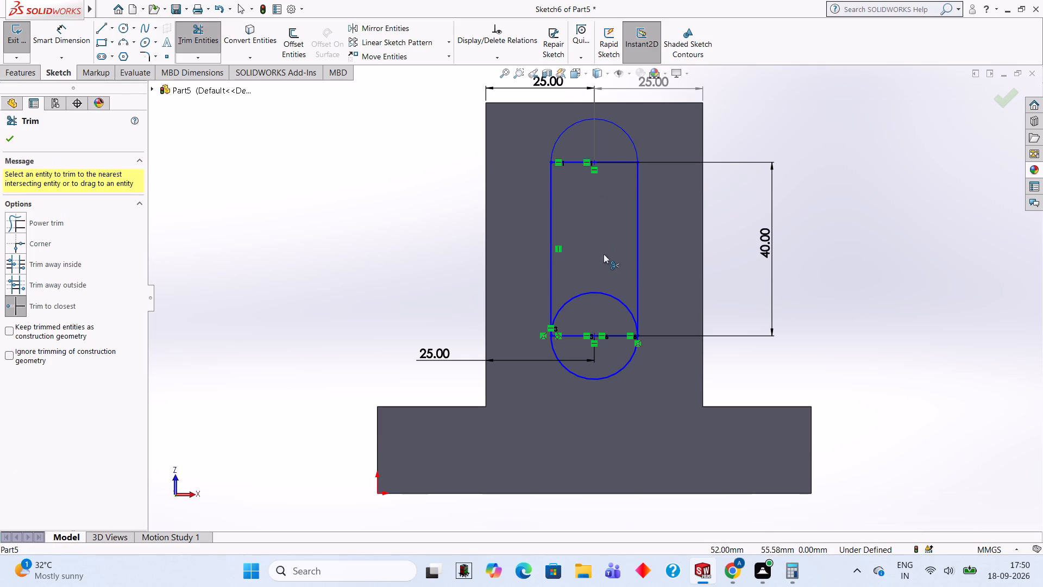
{"action": "left_click", "coordinate": [596, 295]}
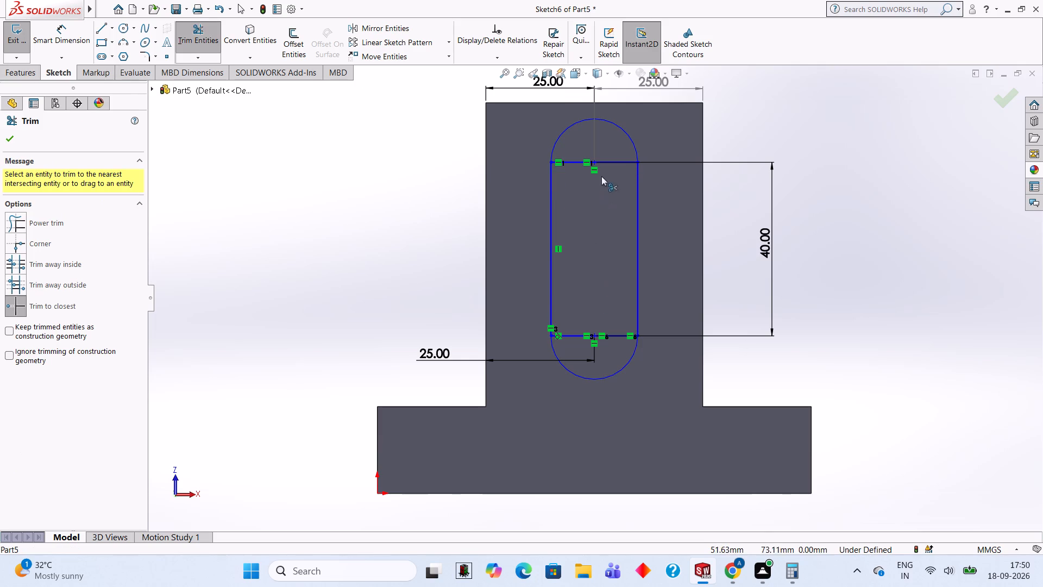
Trim away the horizontal lines across the upper and lower arcs, leaving a single closed slot outline.
{"action": "left_click", "coordinate": [613, 165]}
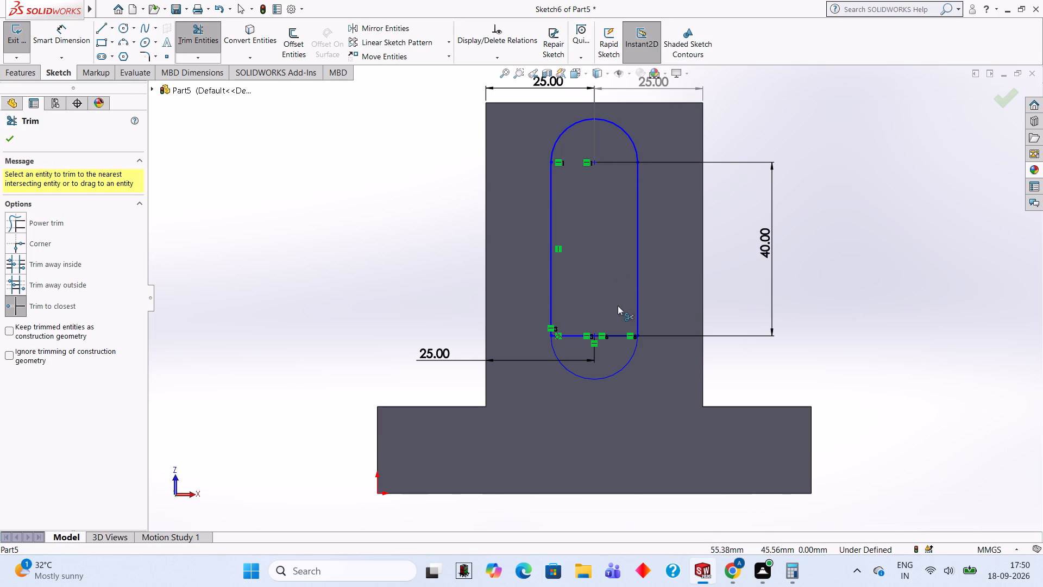
{"action": "left_click", "coordinate": [613, 339]}
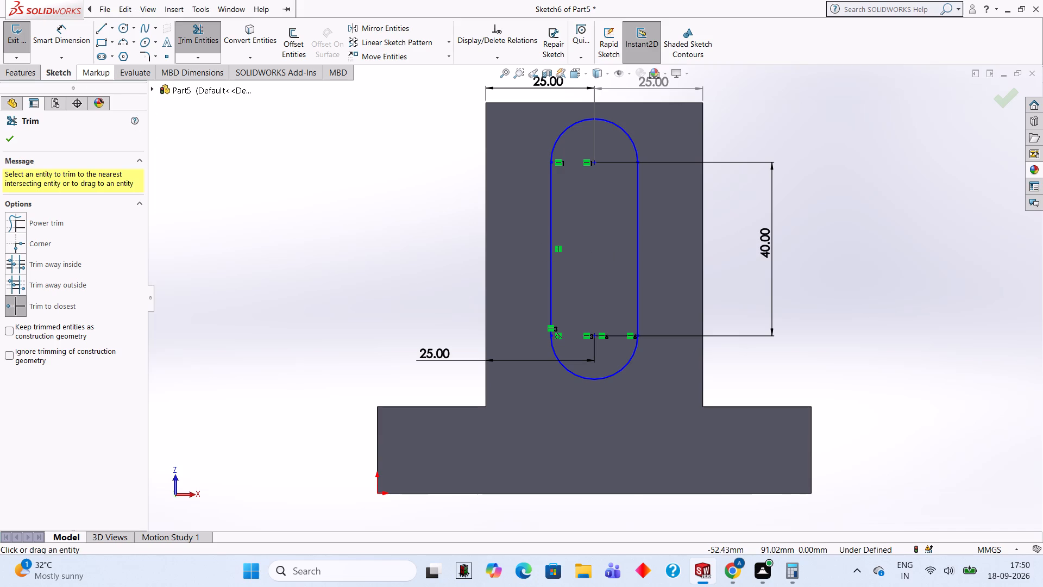
Cut the slot profile into the block with a blind Extruded Cut 60 mm deep.
{"action": "left_click", "coordinate": [27, 77]}
{"action": "left_click", "coordinate": [191, 43]}
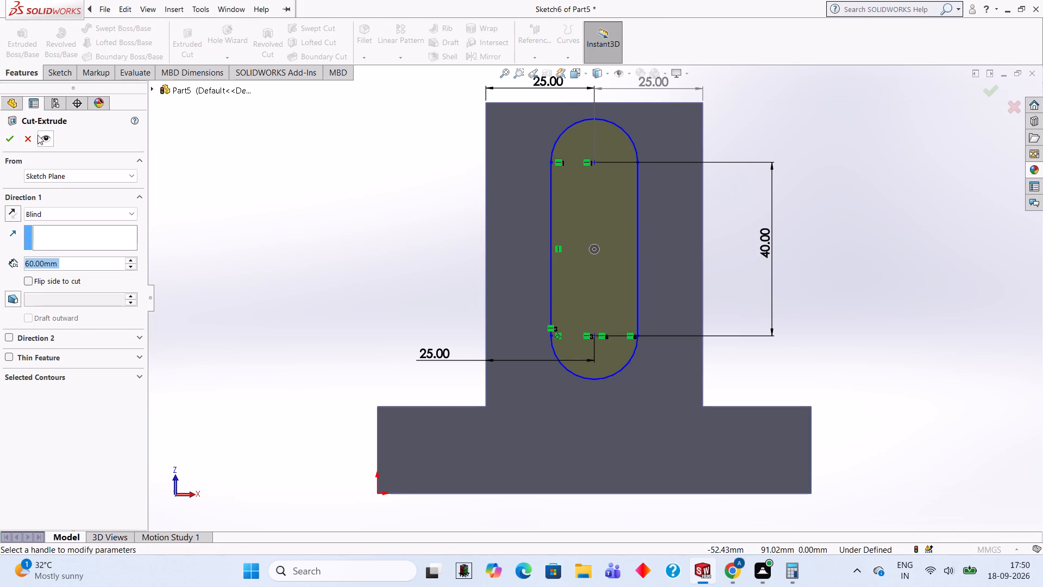
{"action": "left_click", "coordinate": [11, 140]}
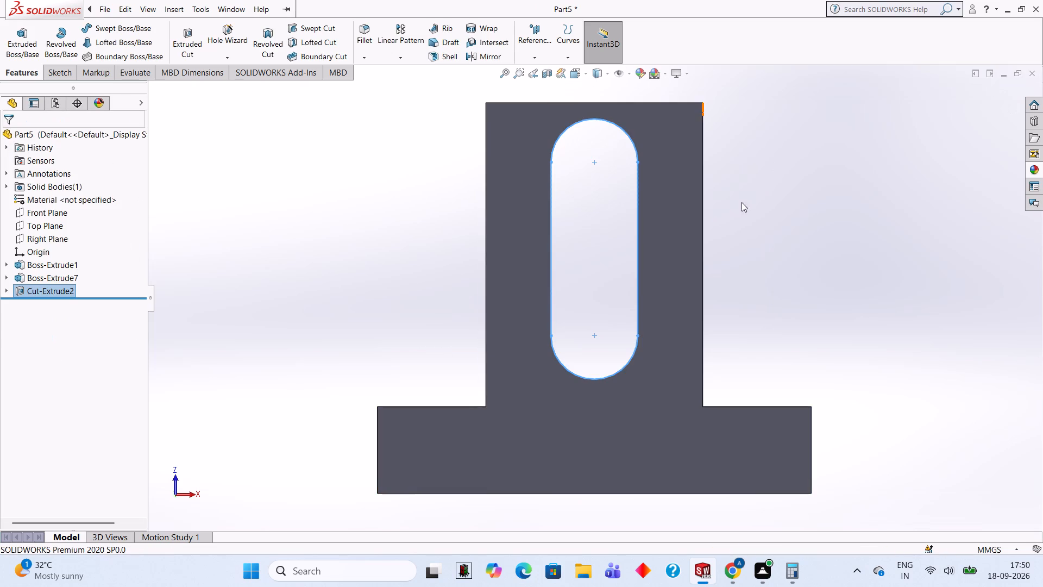
Start a sketch on the base's 25 mm wide step face on the +X side of the raised block, viewed face-on.
{"action": "middle_click_drag", "start_coordinate": [803, 205], "coordinate": [789, 308]}
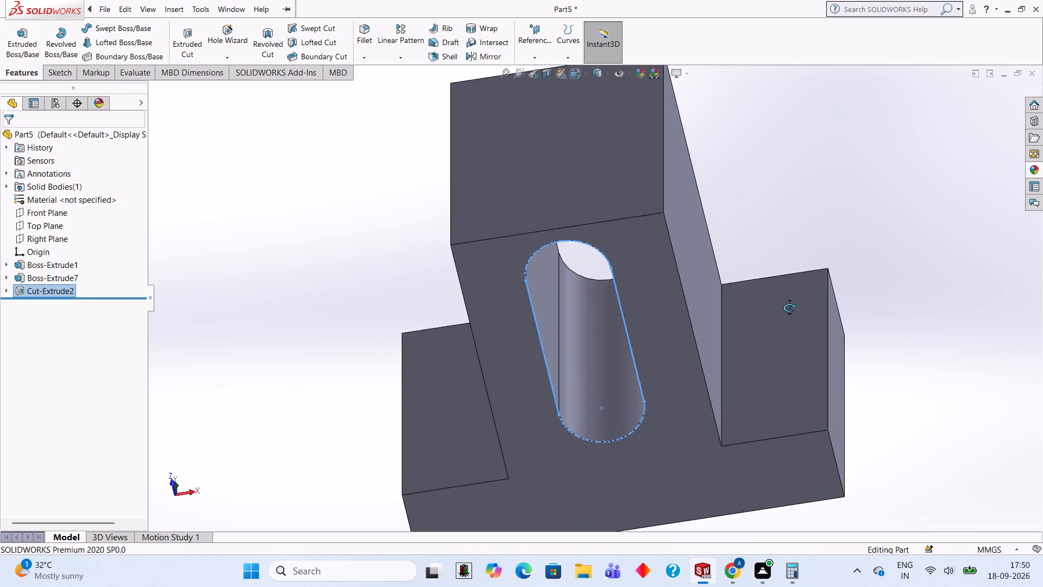
{"action": "middle_click_drag", "start_coordinate": [789, 308], "coordinate": [820, 265]}
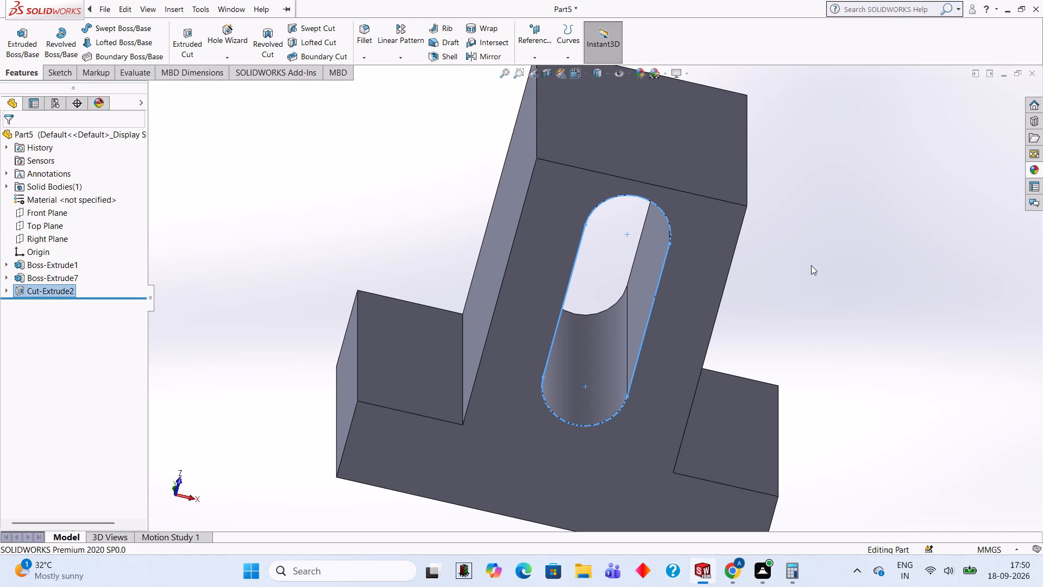
{"action": "middle_click_drag", "start_coordinate": [816, 213], "coordinate": [814, 213]}
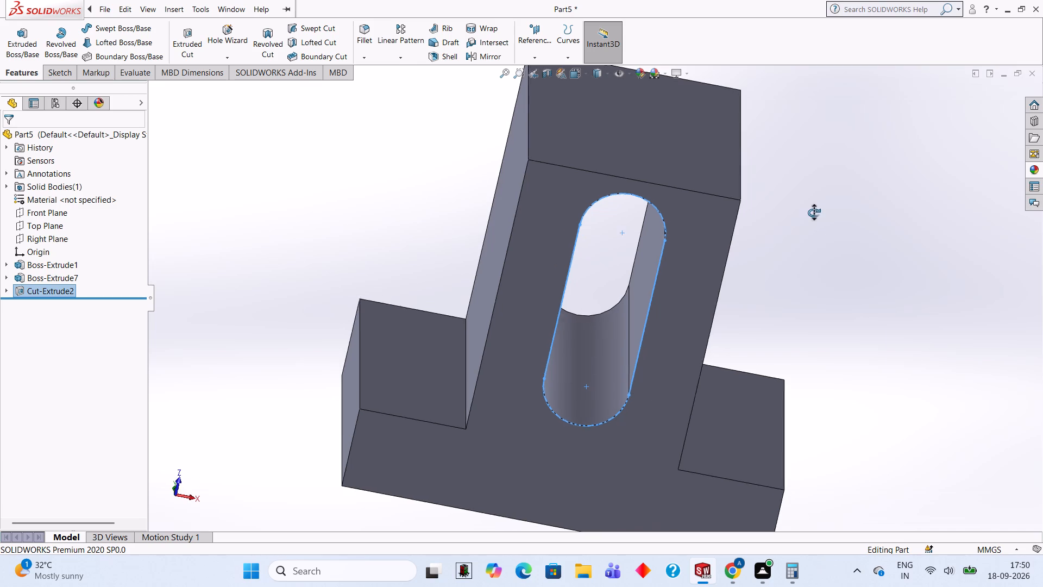
{"action": "middle_click_drag", "start_coordinate": [814, 213], "coordinate": [799, 154]}
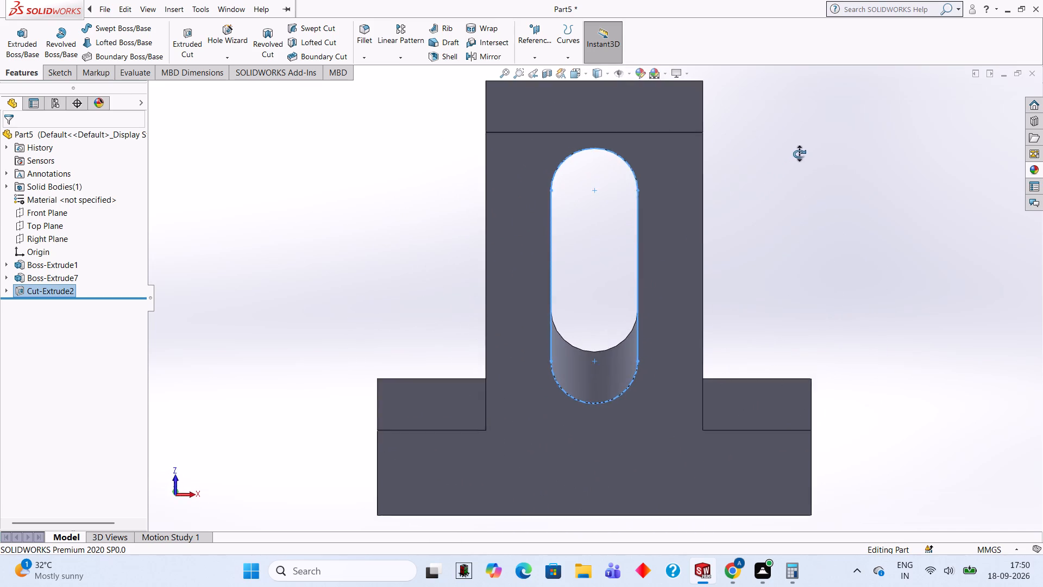
{"action": "middle_click_drag", "start_coordinate": [799, 154], "coordinate": [793, 130]}
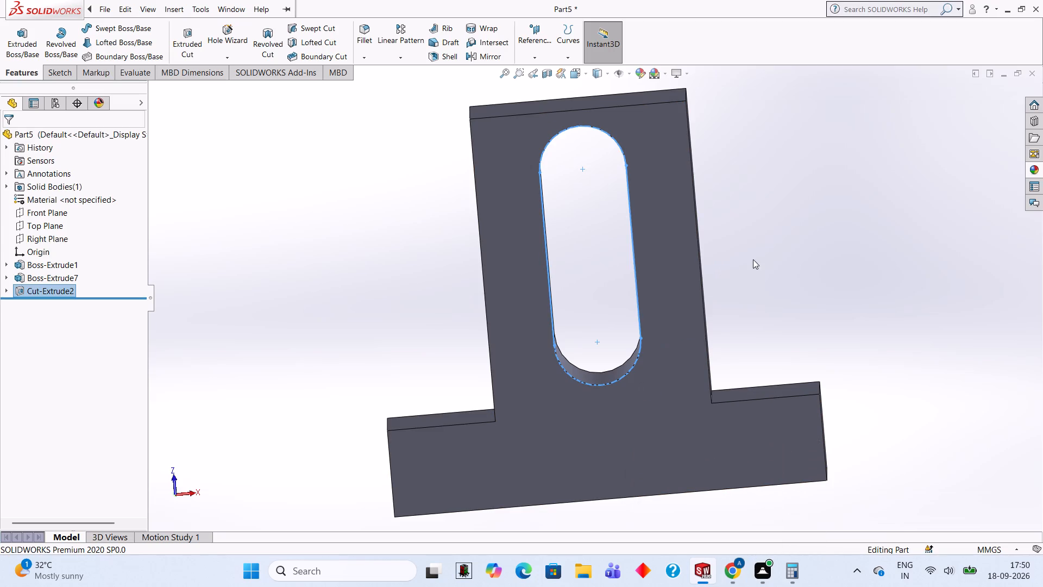
{"action": "middle_click_drag", "start_coordinate": [766, 195], "coordinate": [806, 189]}
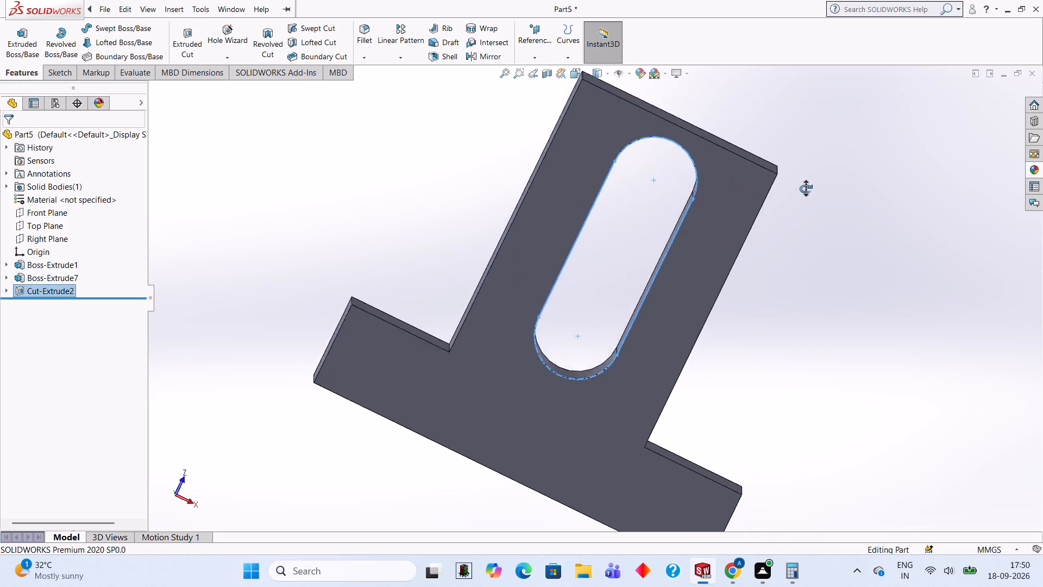
{"action": "middle_click_drag", "start_coordinate": [806, 189], "coordinate": [756, 338]}
{"action": "left_click", "coordinate": [795, 266]}
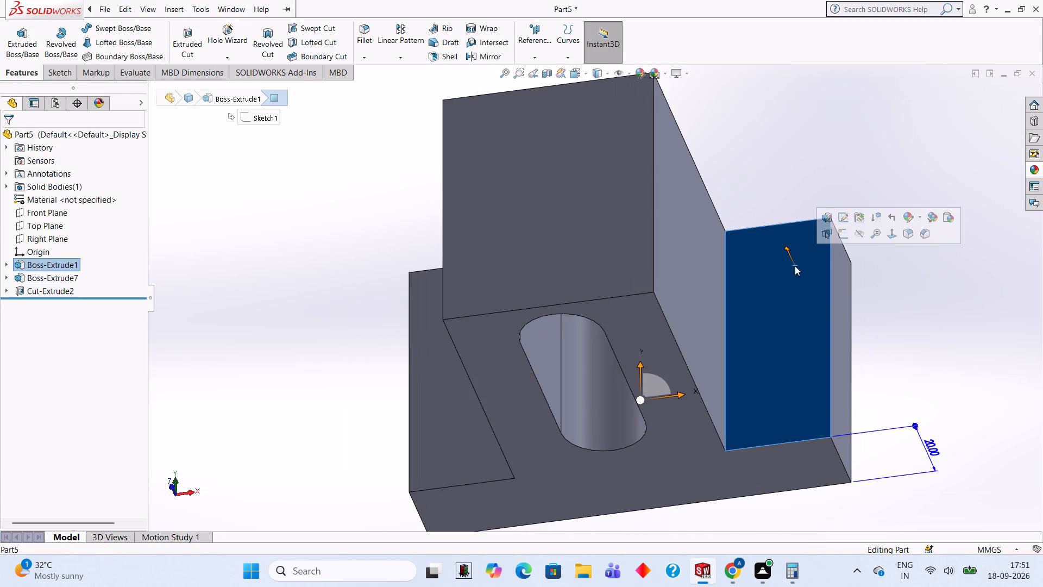
{"action": "left_click", "coordinate": [848, 230]}
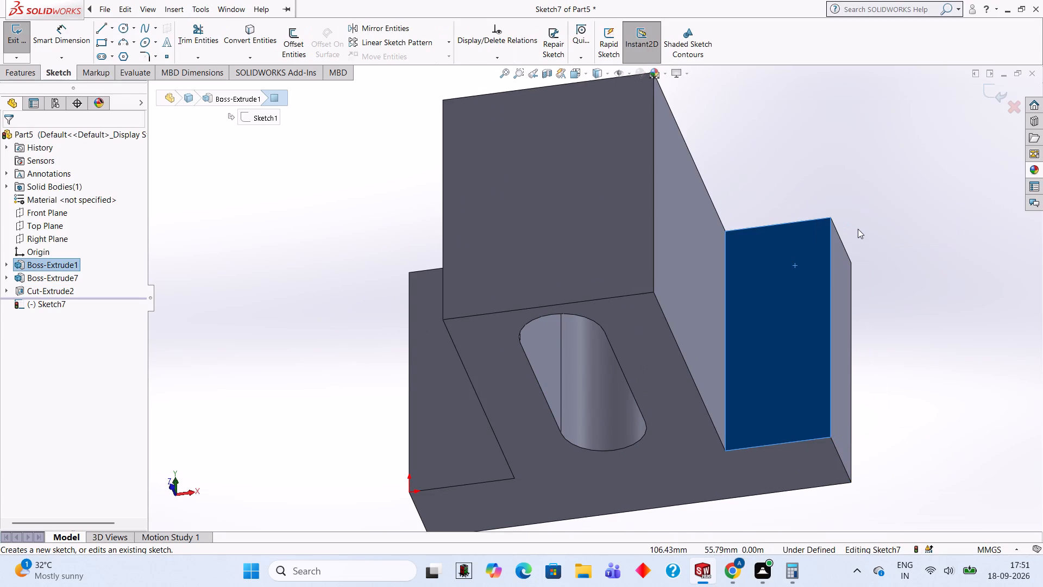
{"action": "key", "text": "ctrl+8"}
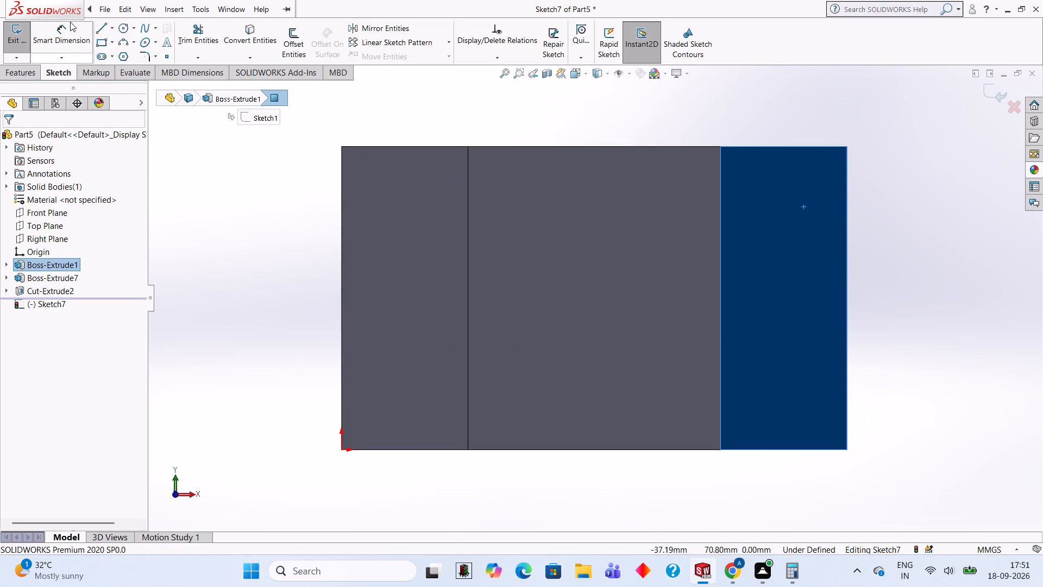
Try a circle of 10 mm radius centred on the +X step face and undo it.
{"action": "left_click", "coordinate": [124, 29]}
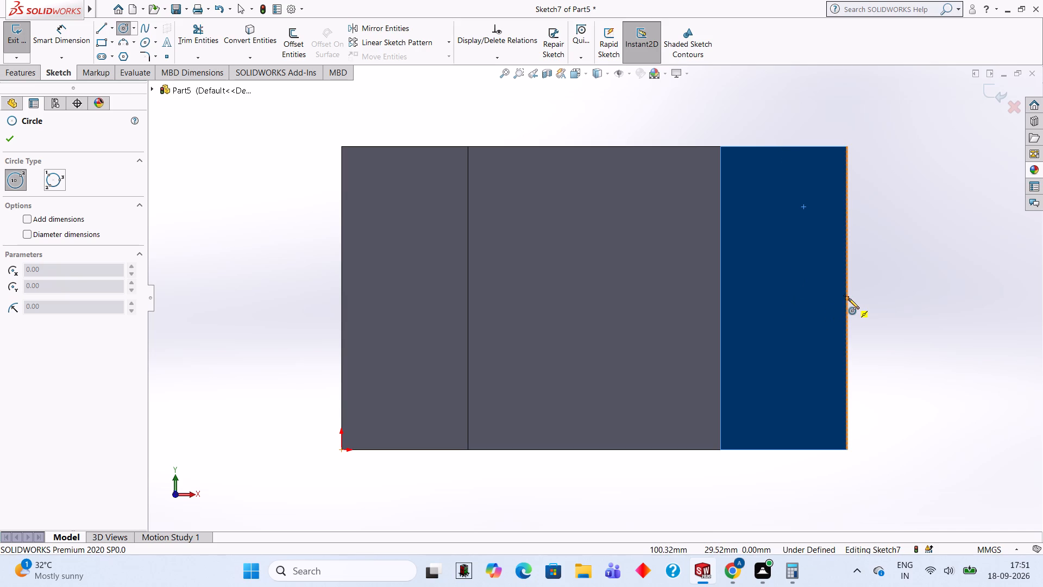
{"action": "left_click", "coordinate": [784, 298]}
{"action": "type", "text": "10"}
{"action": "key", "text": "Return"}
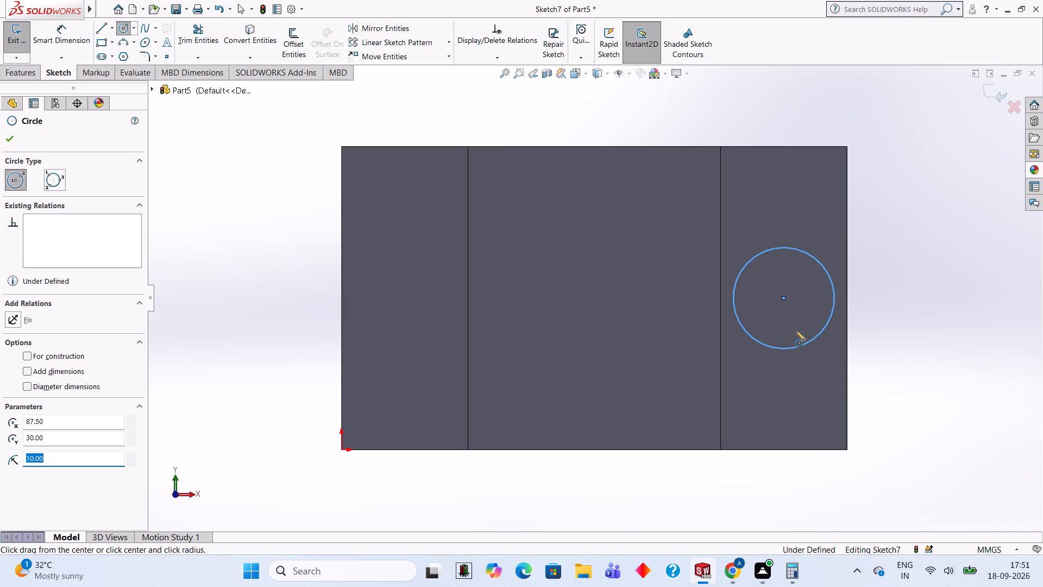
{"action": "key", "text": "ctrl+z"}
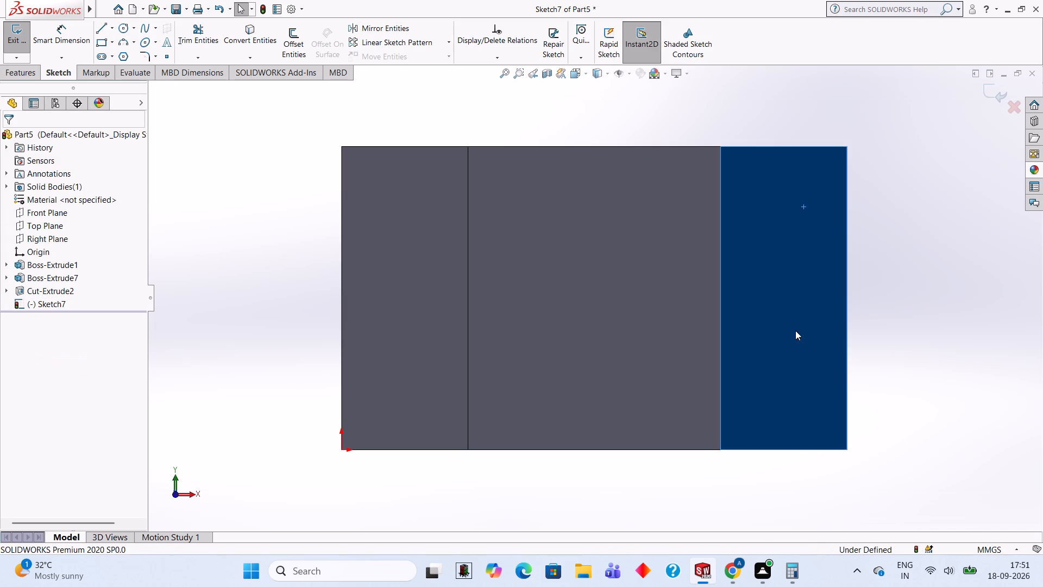
Draw two 5 mm radius circles, one centred on the +X step face and one level with it, about 13 mm from the opposite edge.
{"action": "left_click", "coordinate": [122, 26]}
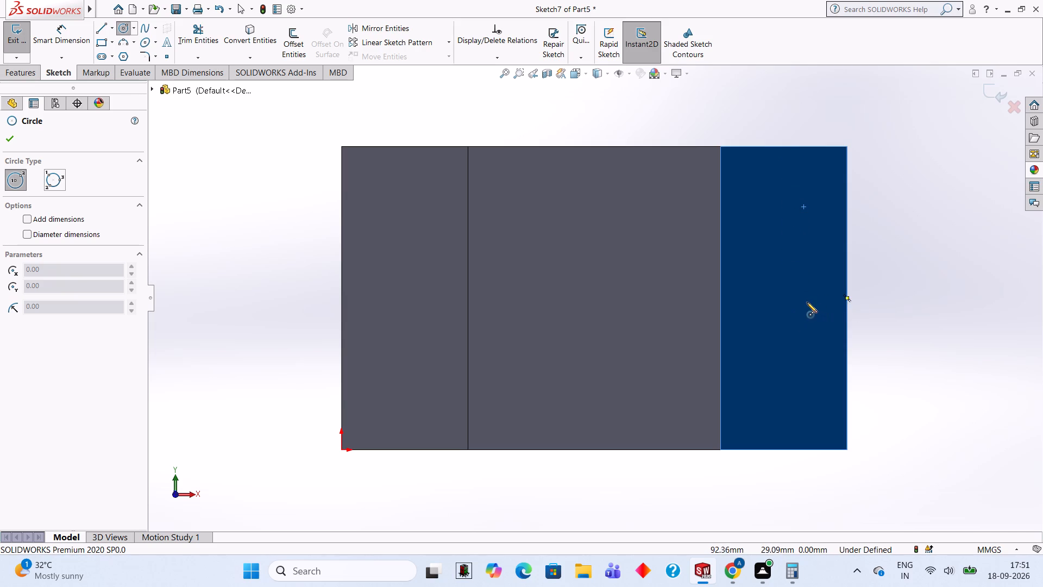
{"action": "left_click", "coordinate": [784, 299]}
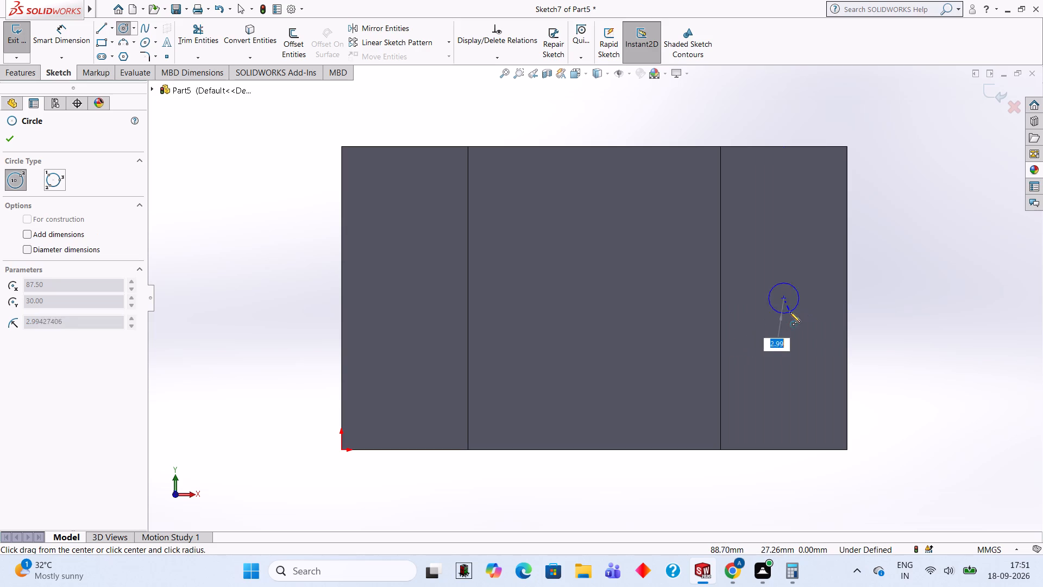
{"action": "key", "text": "5"}
{"action": "key", "text": "Return"}
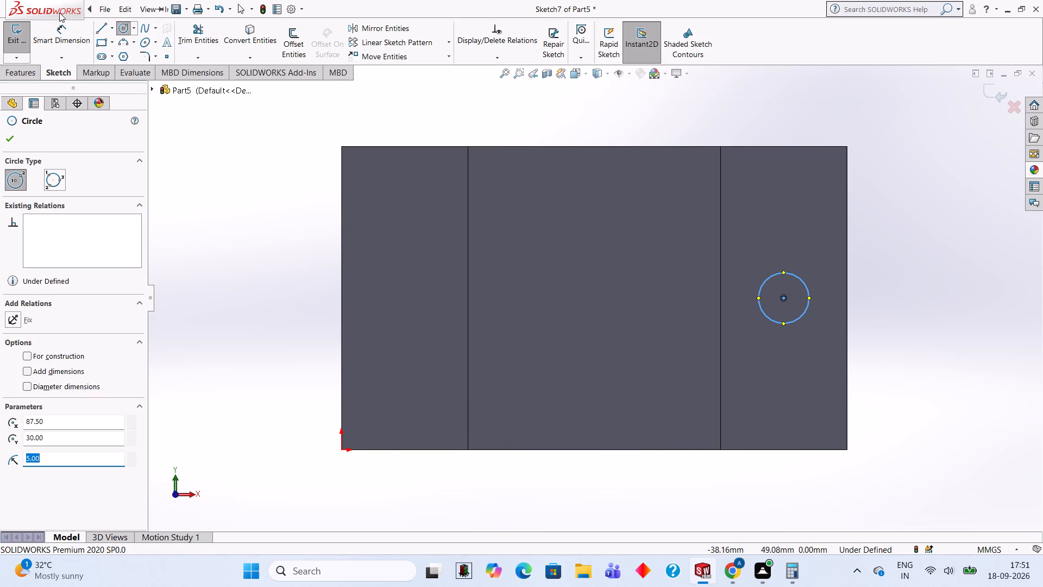
{"action": "left_click", "coordinate": [407, 301]}
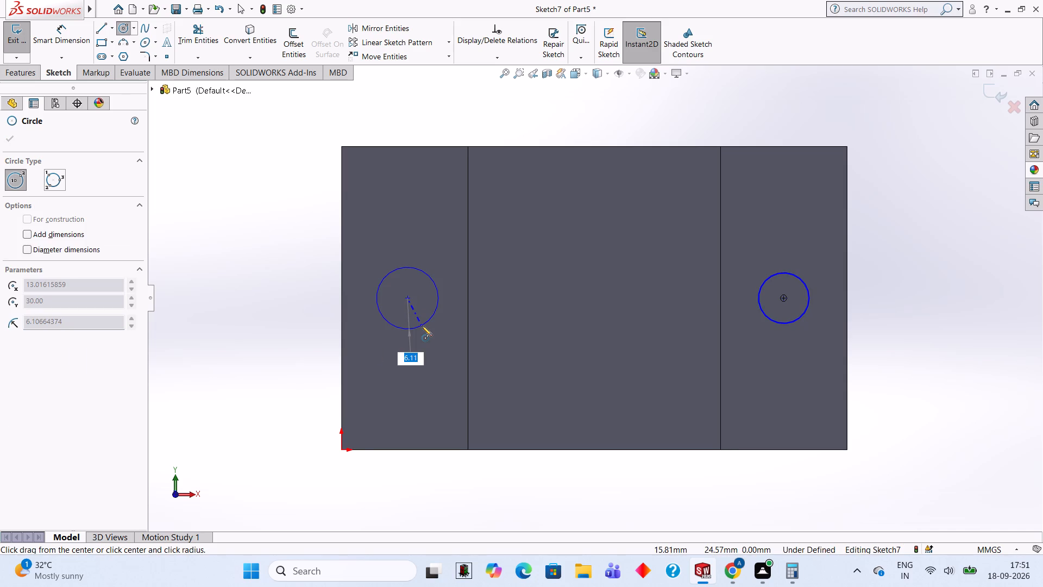
{"action": "key", "text": "5"}
{"action": "key", "text": "Return"}
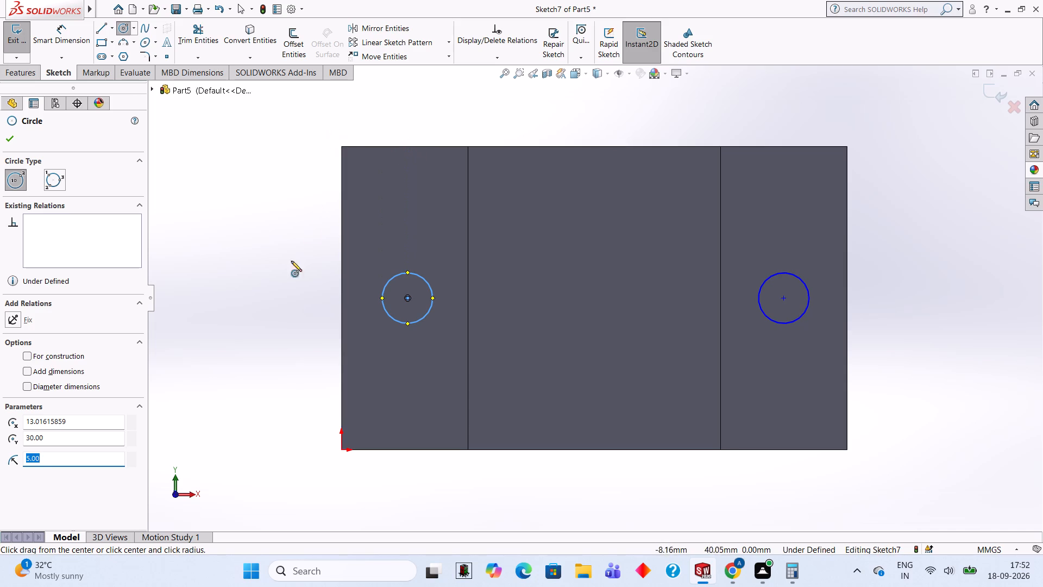
{"action": "left_click", "coordinate": [21, 142]}
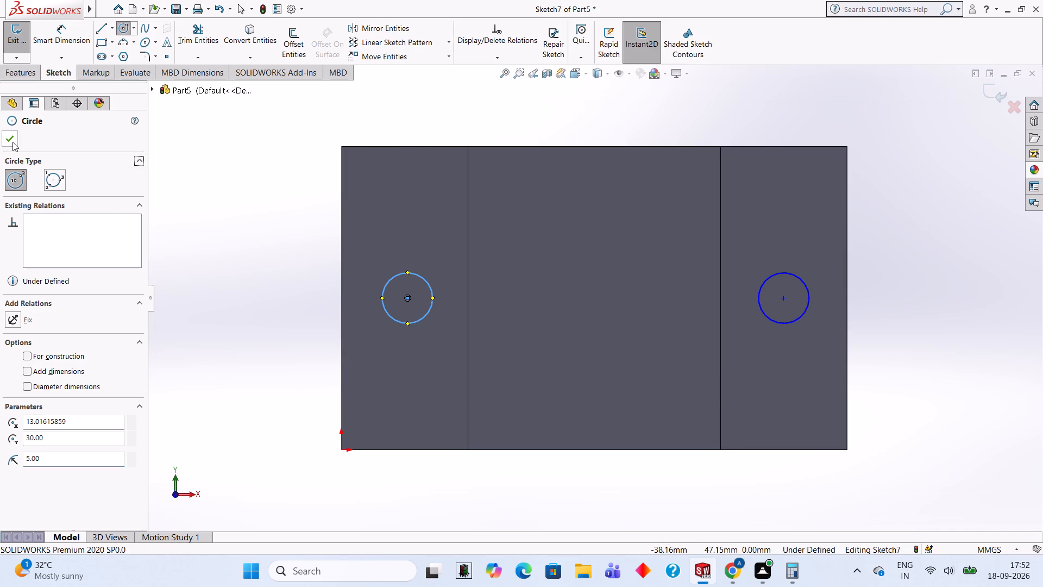
{"action": "left_click", "coordinate": [12, 142]}
Cut both circles into the base steps with a blind Extruded Cut 20 mm deep.
{"action": "left_click", "coordinate": [22, 78]}
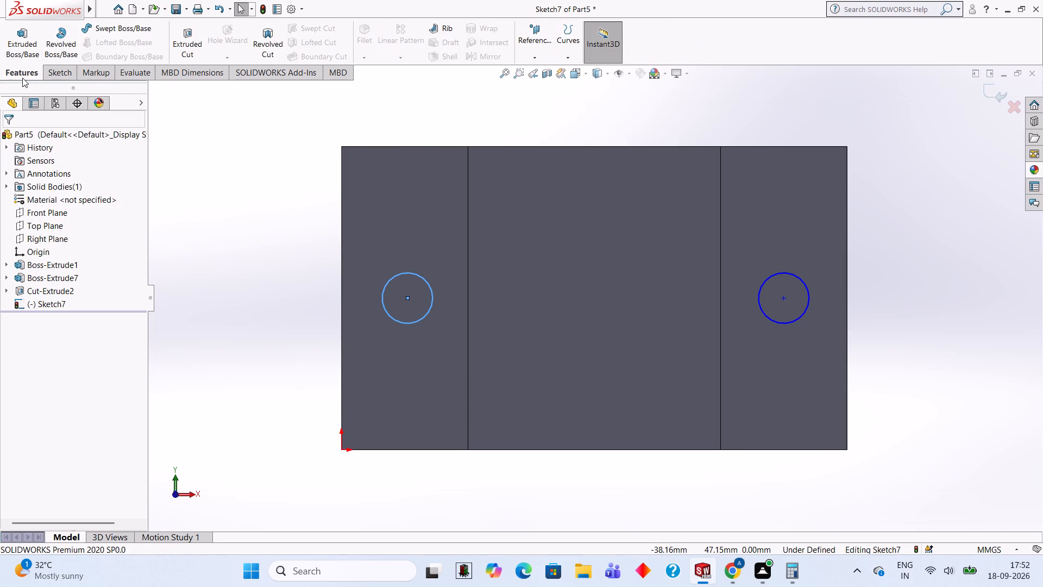
{"action": "left_click", "coordinate": [189, 30]}
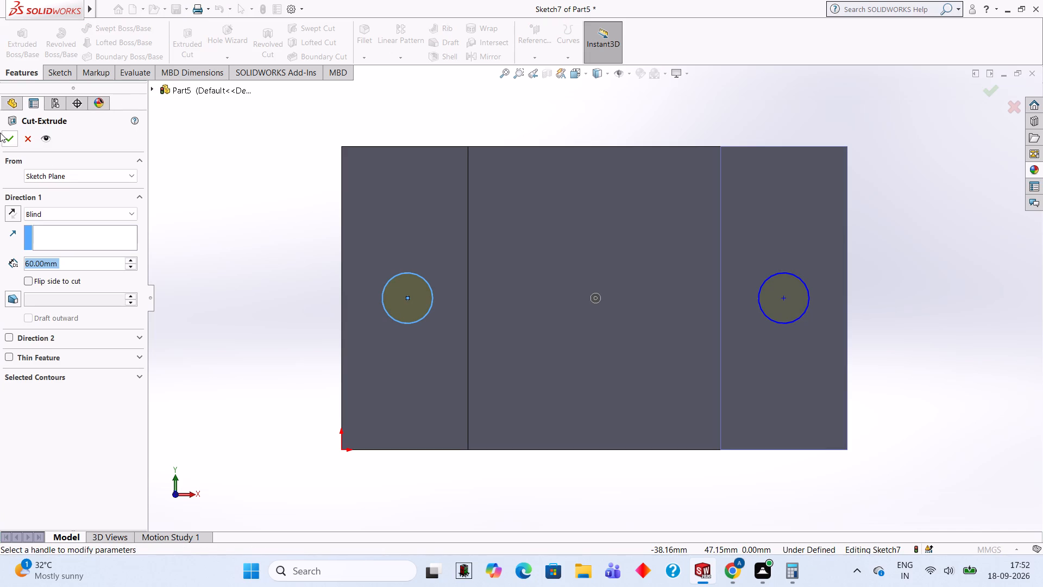
{"action": "type", "text": "20"}
{"action": "left_click", "coordinate": [16, 140]}
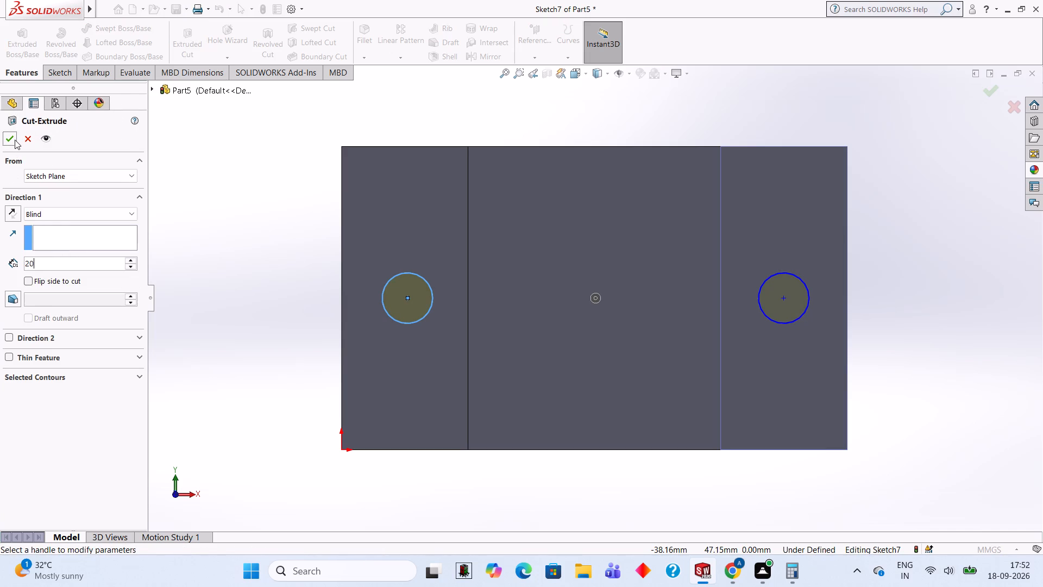
{"action": "left_click", "coordinate": [9, 139]}
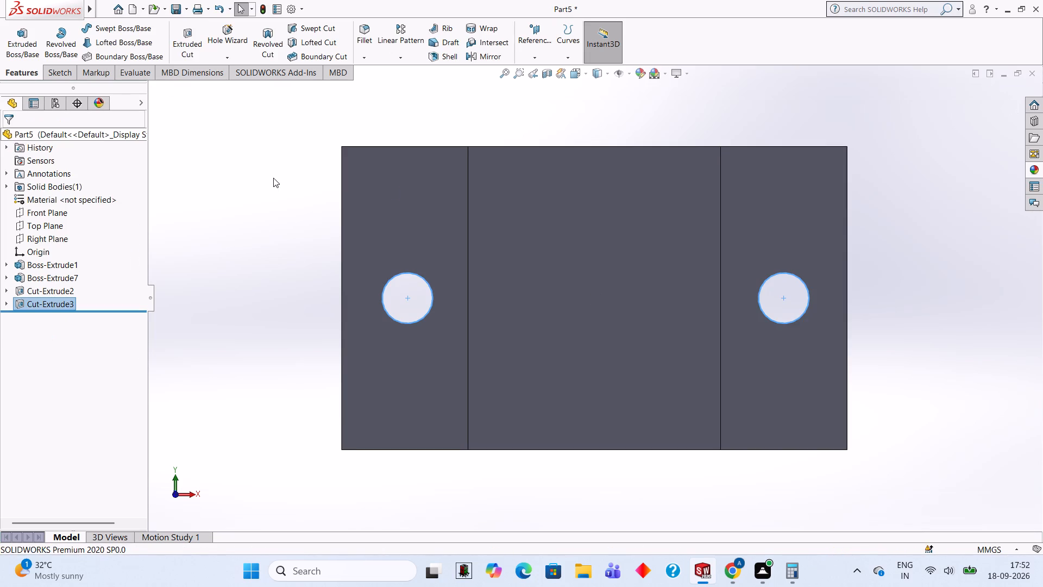
Sketch a circle of 5 mm radius at the centre of the raised block's +X side face.
{"action": "middle_click_drag", "start_coordinate": [716, 474], "coordinate": [696, 372]}
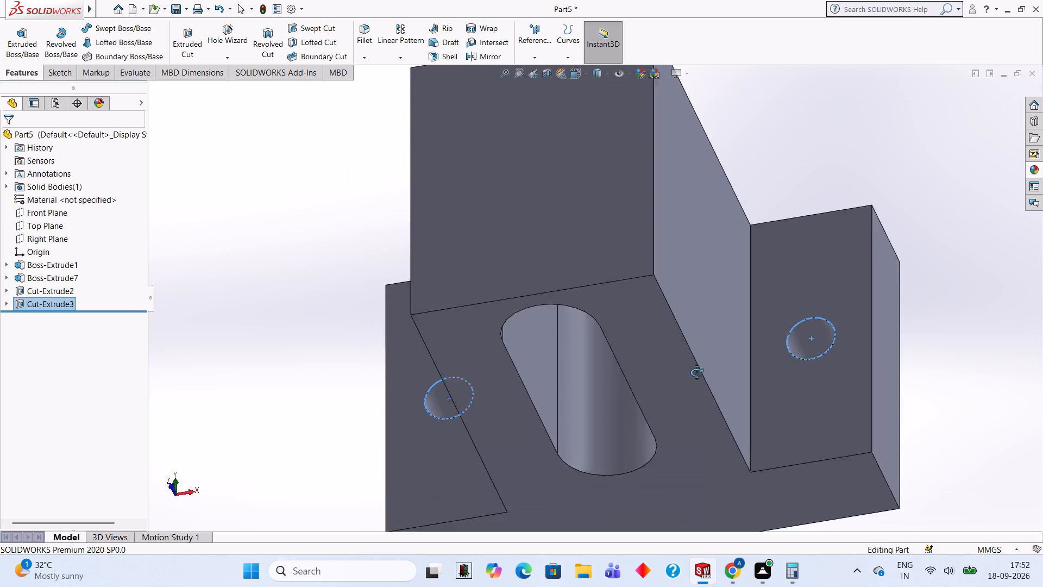
{"action": "middle_click_drag", "start_coordinate": [696, 372], "coordinate": [720, 252]}
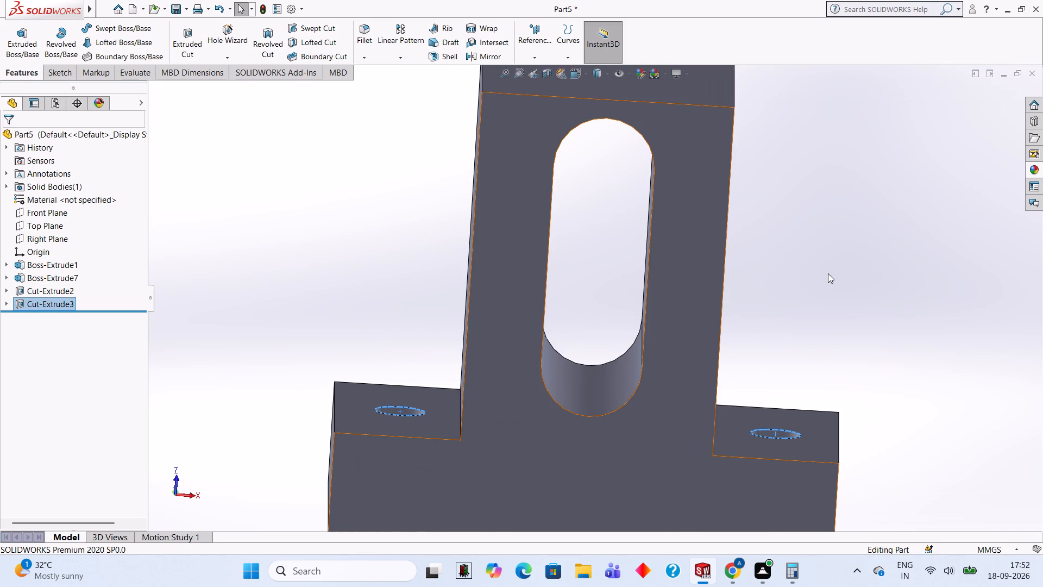
{"action": "middle_click_drag", "start_coordinate": [840, 271], "coordinate": [757, 463]}
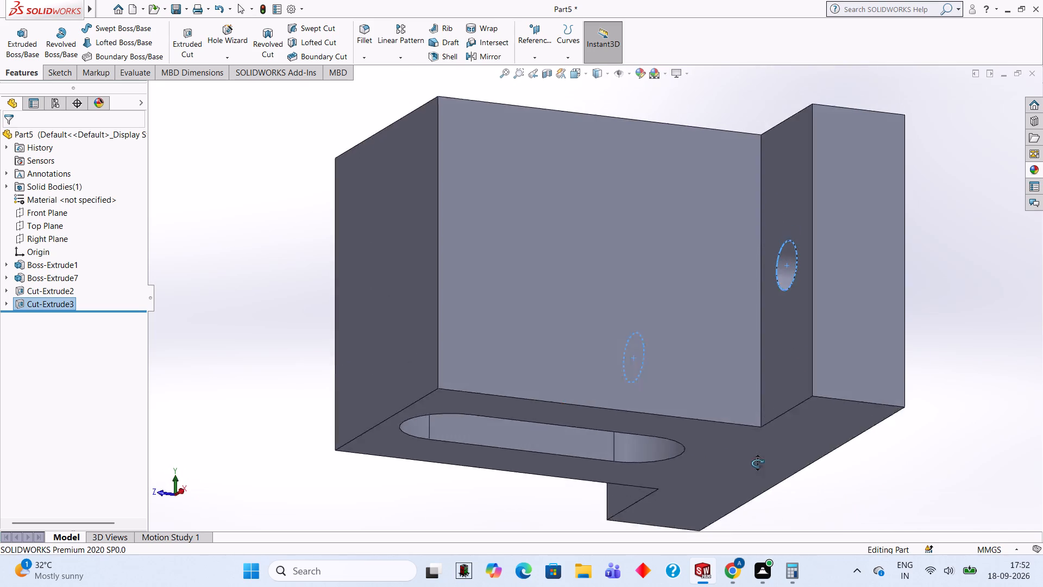
{"action": "middle_click_drag", "start_coordinate": [757, 463], "coordinate": [758, 469]}
{"action": "left_click", "coordinate": [640, 217]}
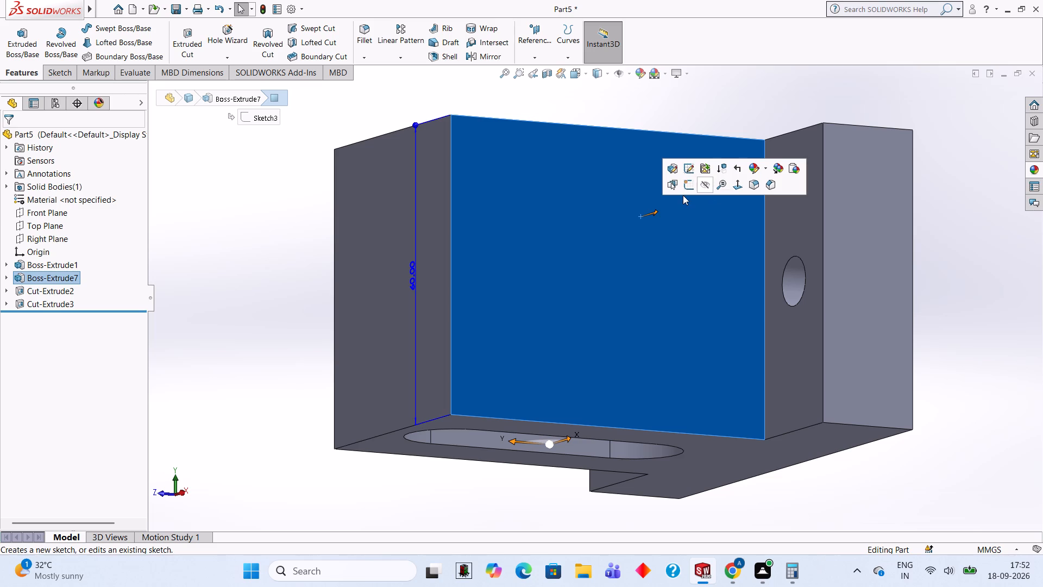
{"action": "left_click", "coordinate": [683, 190]}
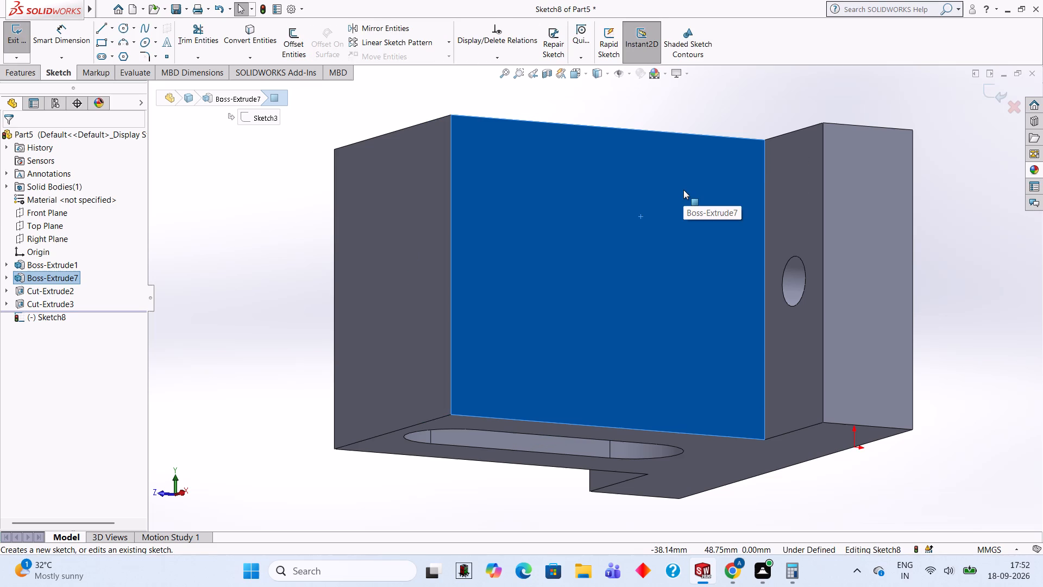
{"action": "key", "text": "ctrl+8"}
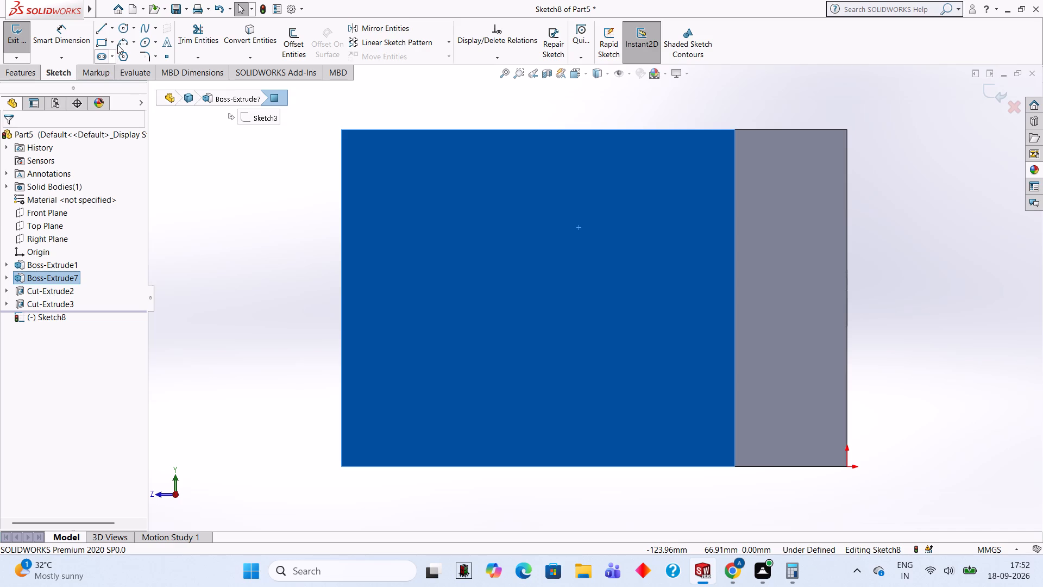
{"action": "left_click", "coordinate": [122, 32]}
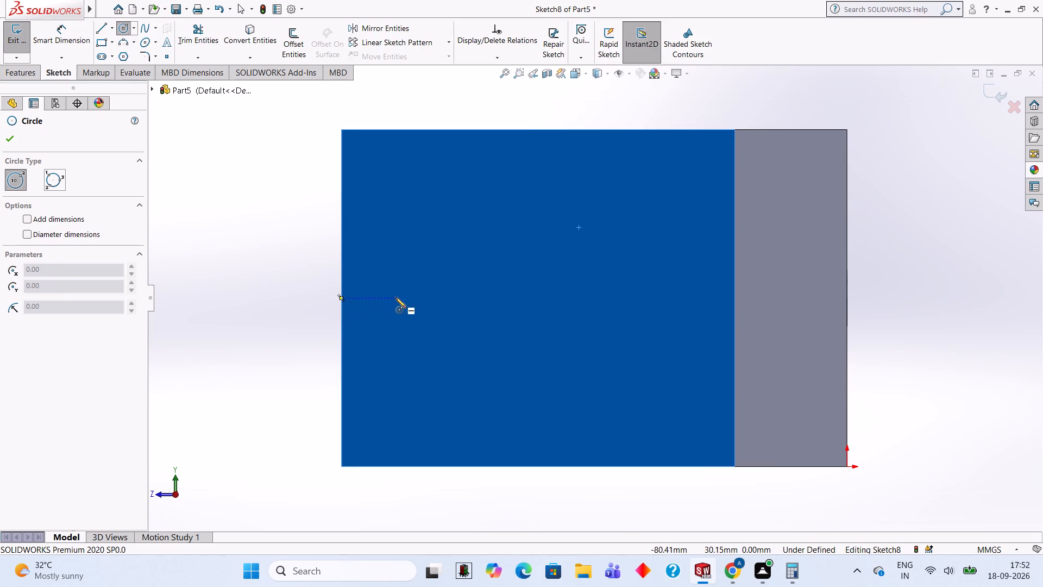
{"action": "left_click", "coordinate": [539, 297]}
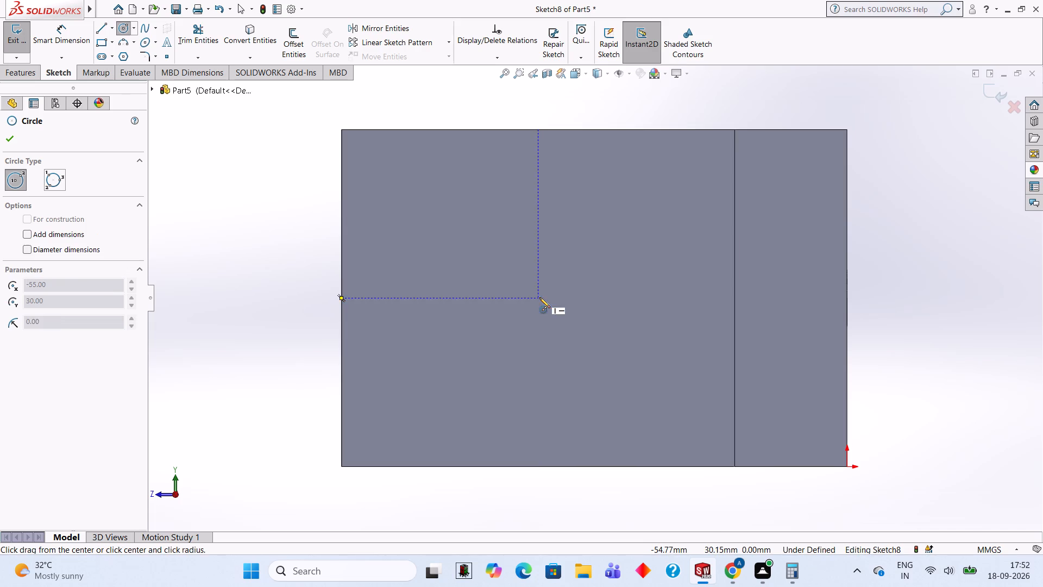
{"action": "key", "text": "5"}
{"action": "key", "text": "Return"}
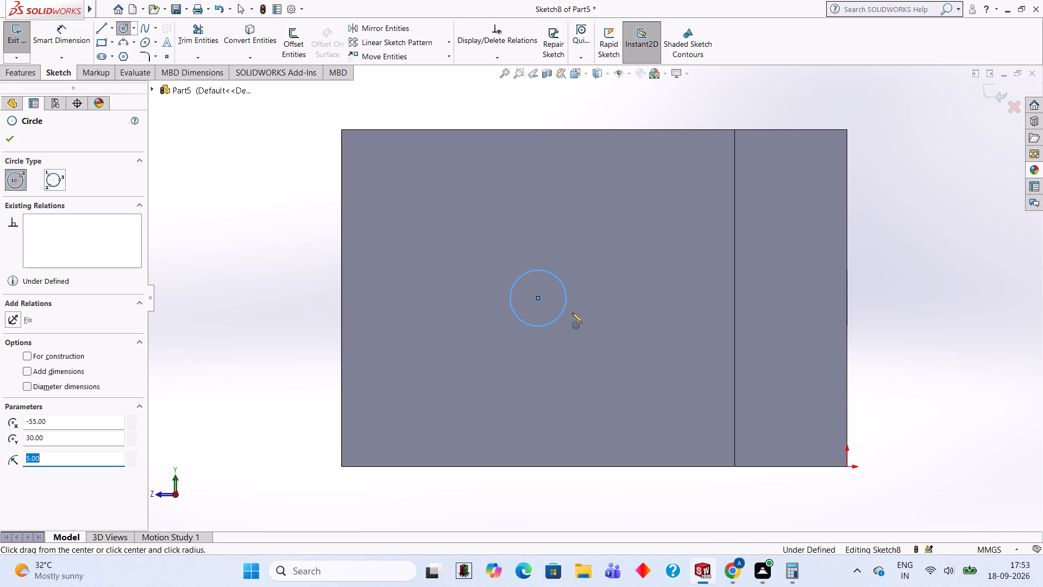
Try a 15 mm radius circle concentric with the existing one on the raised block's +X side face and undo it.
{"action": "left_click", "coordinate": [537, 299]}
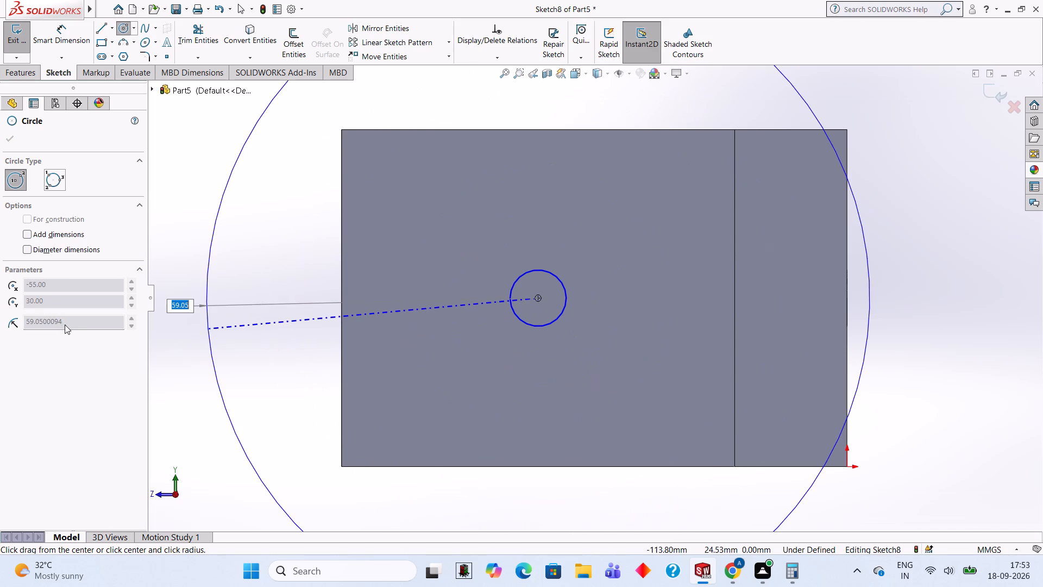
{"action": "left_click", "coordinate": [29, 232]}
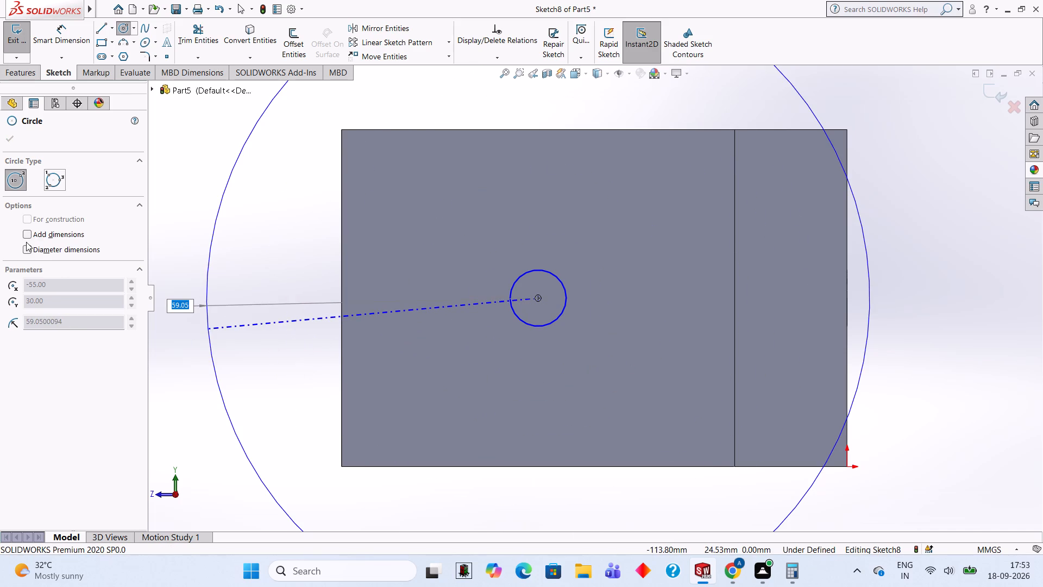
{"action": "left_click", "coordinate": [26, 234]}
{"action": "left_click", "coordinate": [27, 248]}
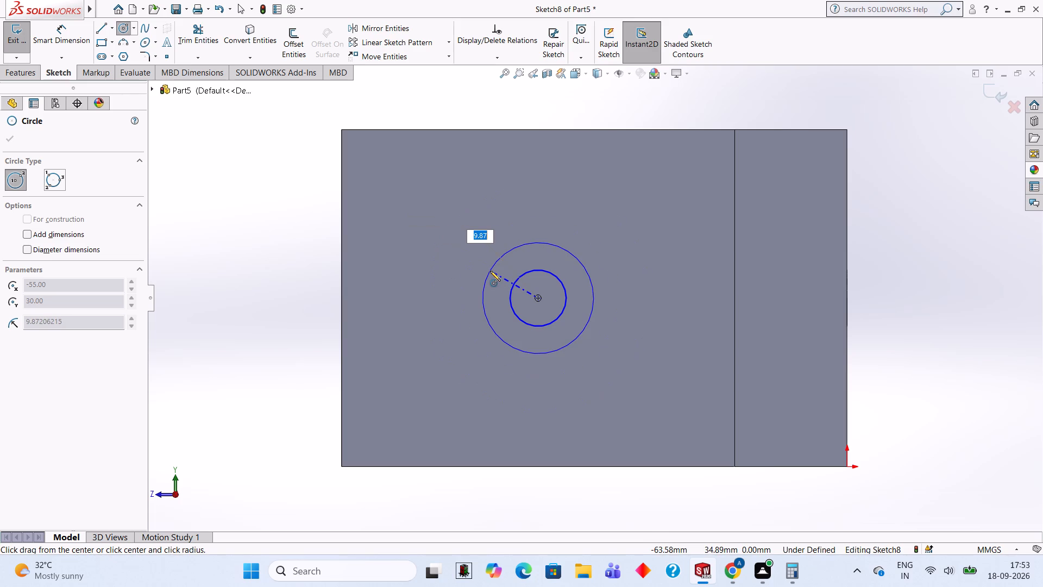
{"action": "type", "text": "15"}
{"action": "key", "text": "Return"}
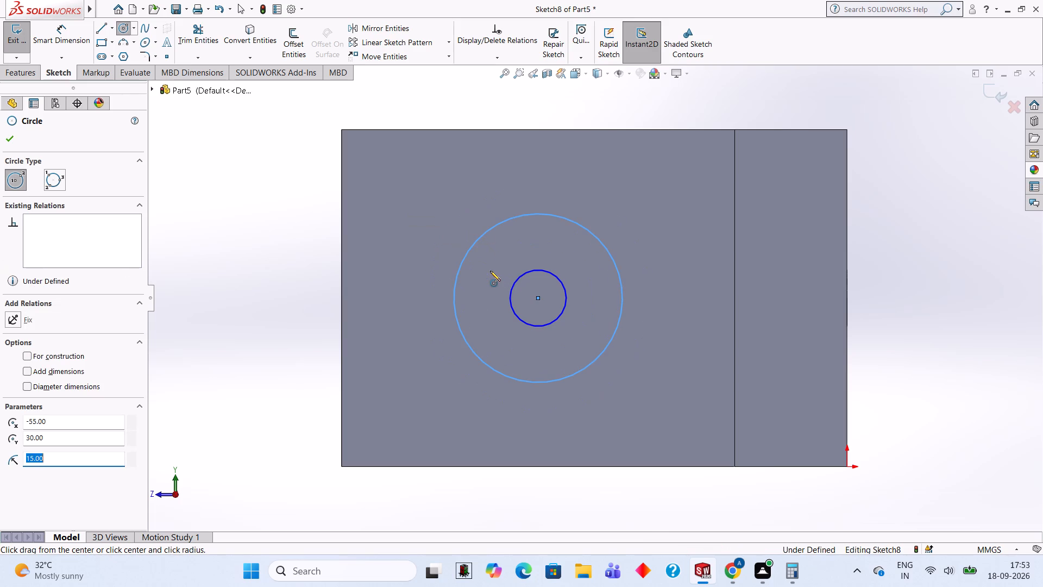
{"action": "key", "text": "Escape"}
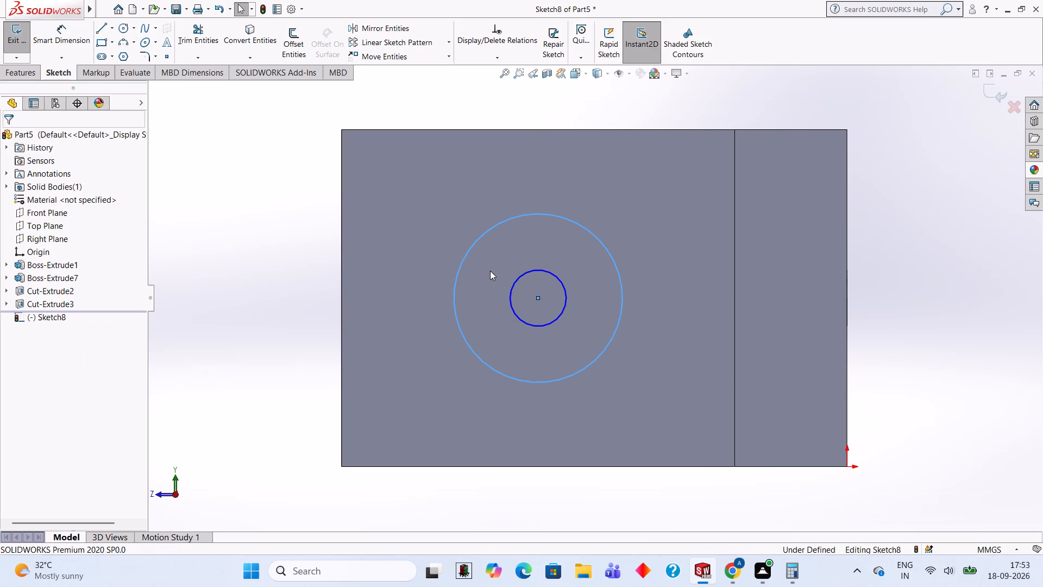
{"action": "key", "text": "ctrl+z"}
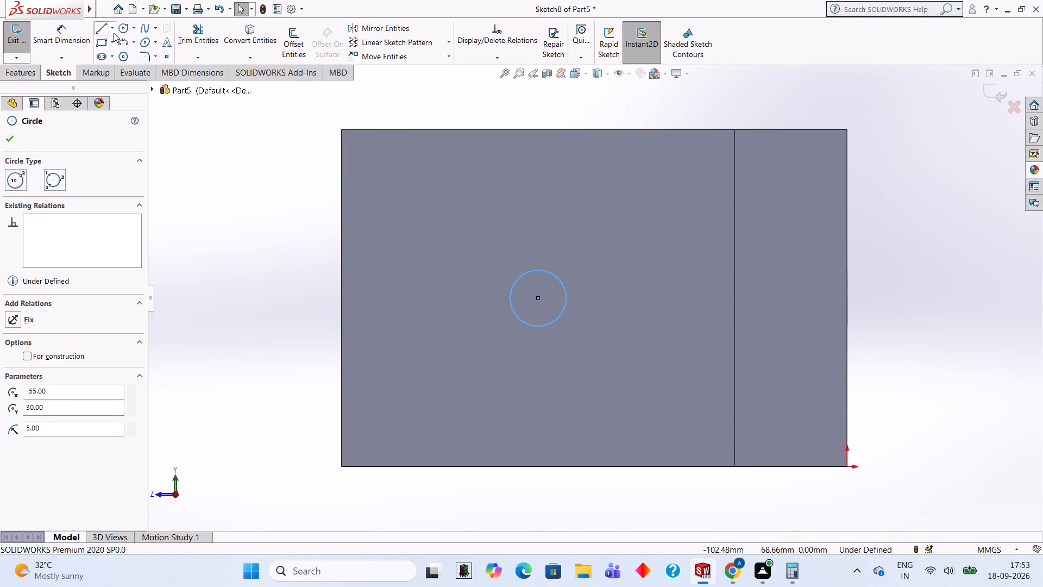
Turn on diameter dimensions for circles and draw a 15 mm diameter circle concentric with the 5 mm radius one.
{"action": "left_click", "coordinate": [124, 33]}
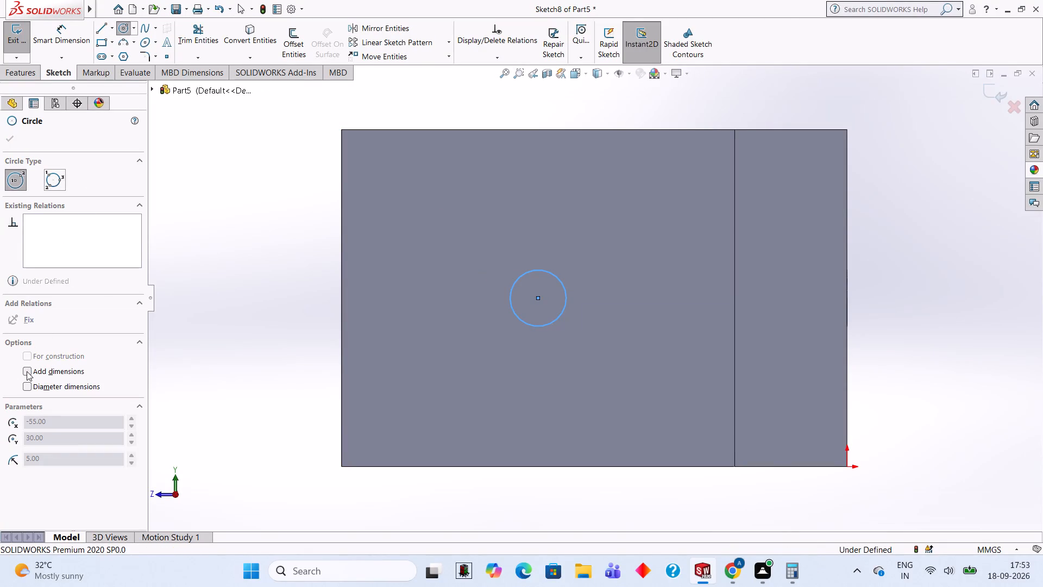
{"action": "left_click", "coordinate": [27, 371]}
{"action": "left_click", "coordinate": [29, 386]}
{"action": "left_click", "coordinate": [536, 299]}
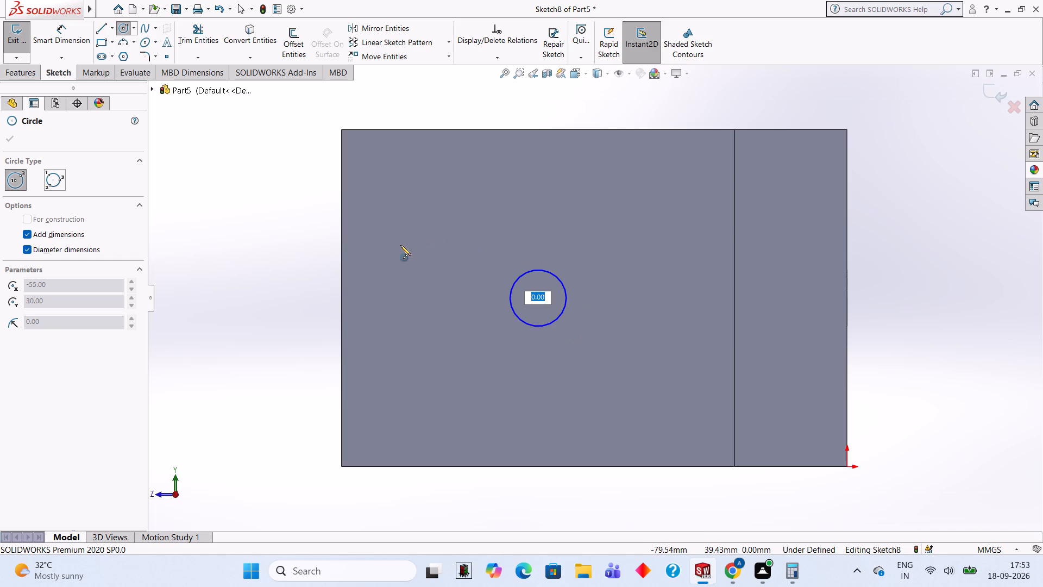
{"action": "key", "text": "Escape"}
{"action": "left_click", "coordinate": [123, 33]}
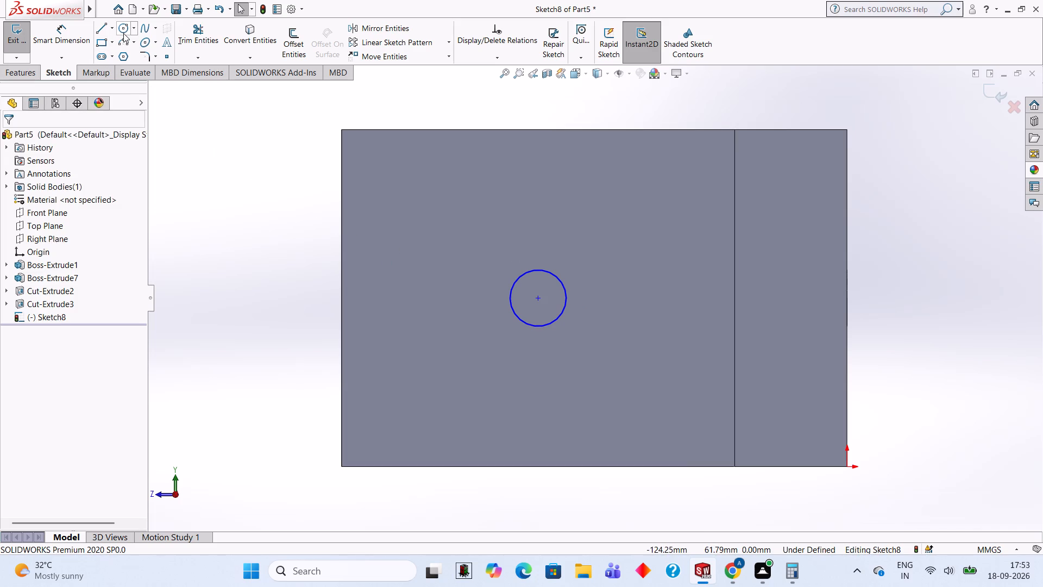
{"action": "left_click", "coordinate": [538, 300]}
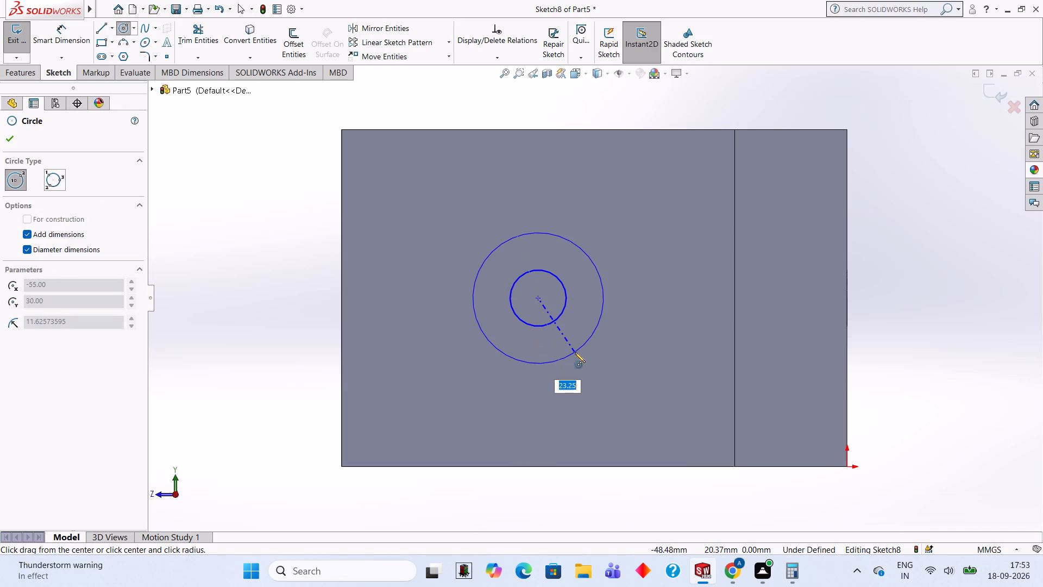
{"action": "type", "text": "15"}
{"action": "key", "text": "Return"}
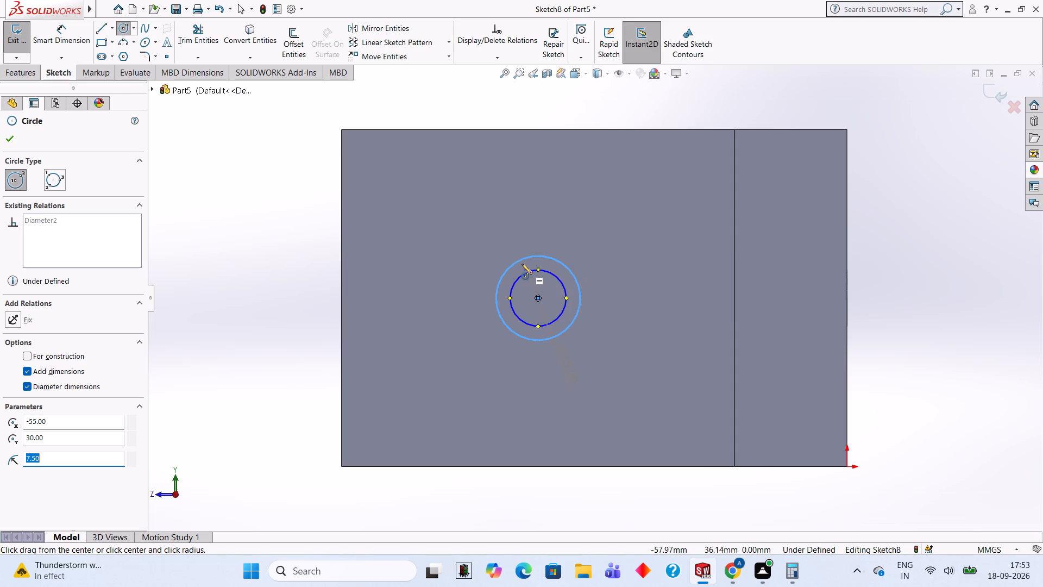
{"action": "key", "text": "Escape"}
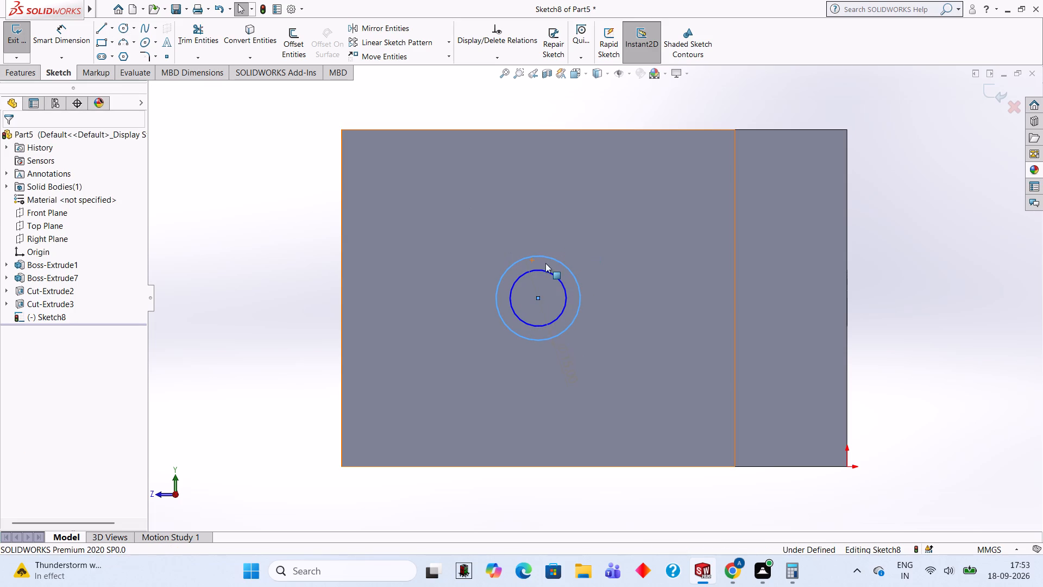
Delete the inner 5 mm radius circle and exit the sketch.
{"action": "left_click", "coordinate": [550, 274]}
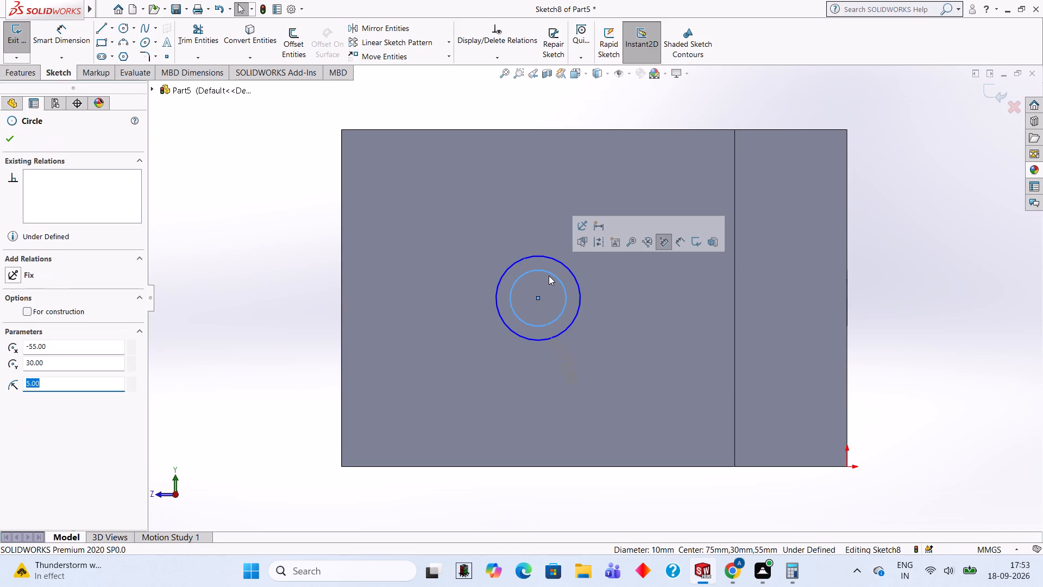
{"action": "key", "text": "Delete"}
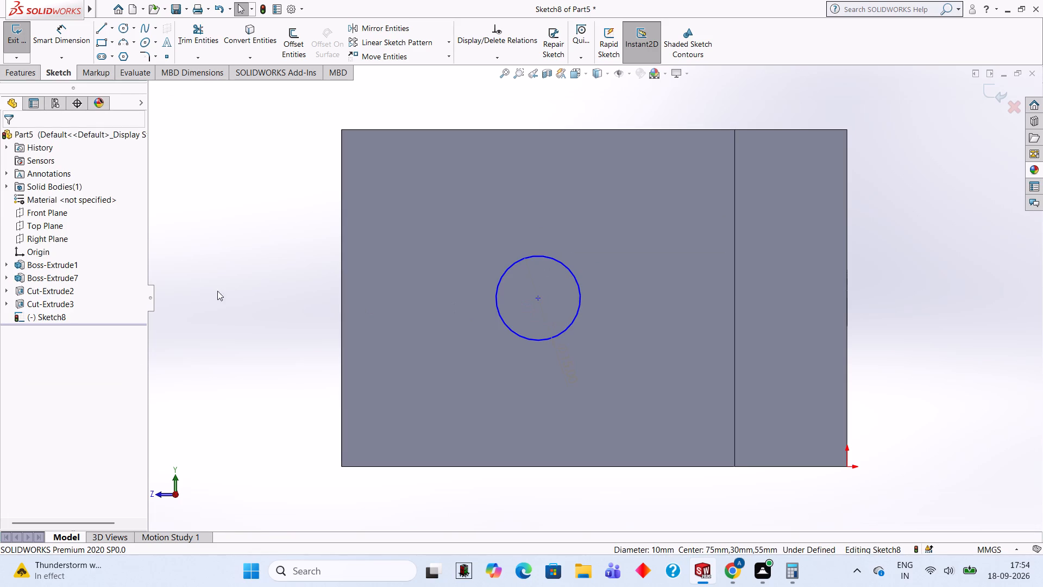
{"action": "scroll", "coordinate": [315, 292], "scroll_direction": "down", "scroll_amount": 1}
{"action": "middle_click_drag", "start_coordinate": [315, 292], "coordinate": [464, 268]}
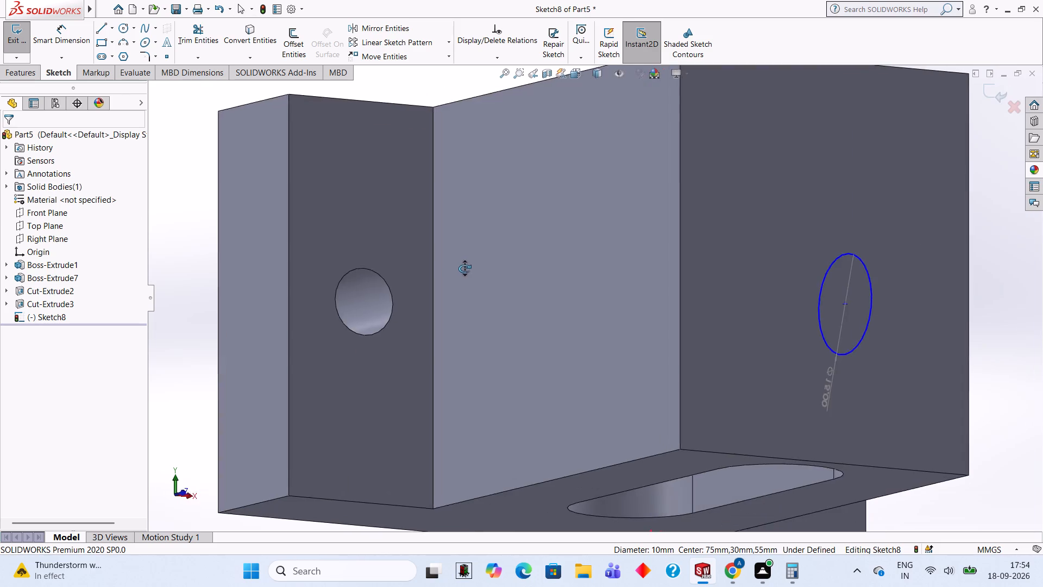
{"action": "middle_click_drag", "start_coordinate": [464, 268], "coordinate": [555, 293]}
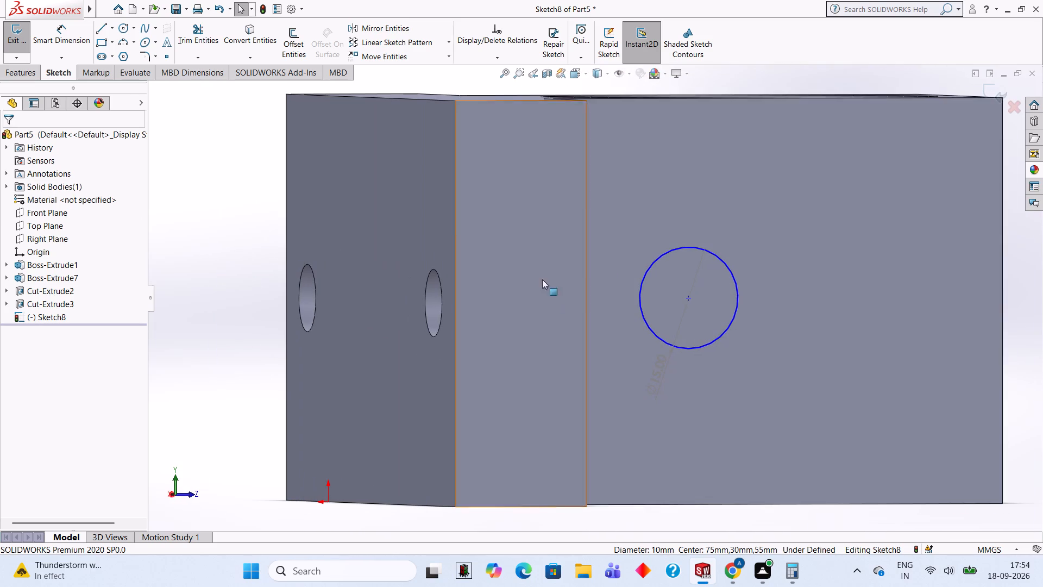
{"action": "left_click", "coordinate": [832, 304]}
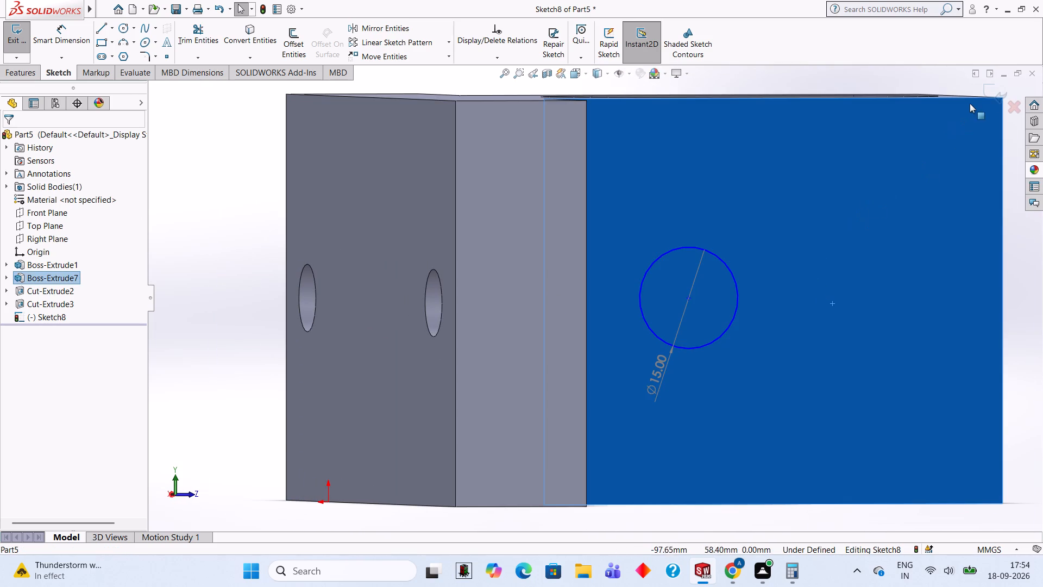
{"action": "left_click", "coordinate": [990, 88]}
Start a sketch on the raised block's -X side face and draw a 15 mm diameter circle aligned with the existing one.
{"action": "right_click", "coordinate": [796, 218]}
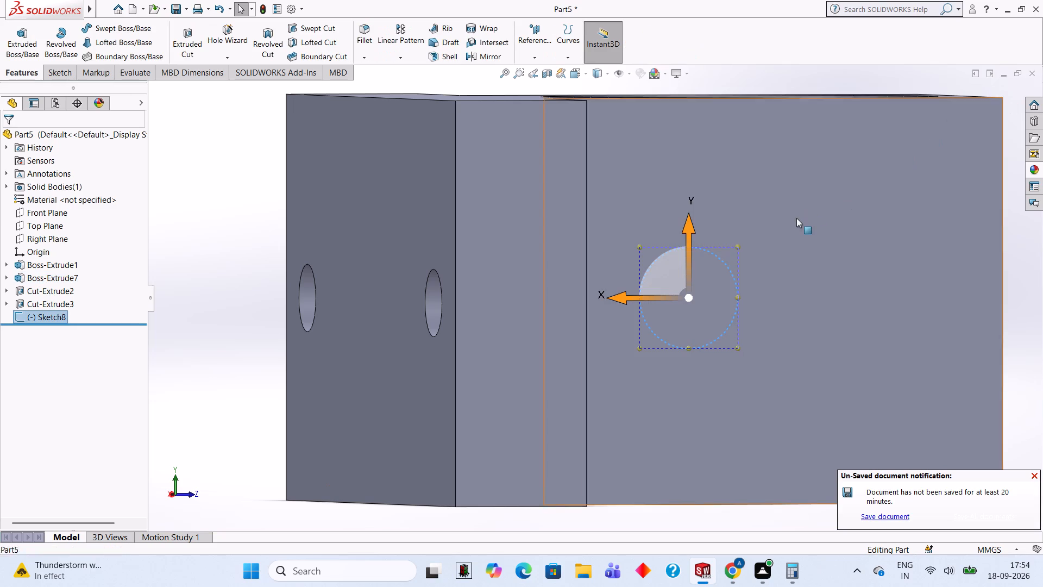
{"action": "left_click", "coordinate": [825, 202]}
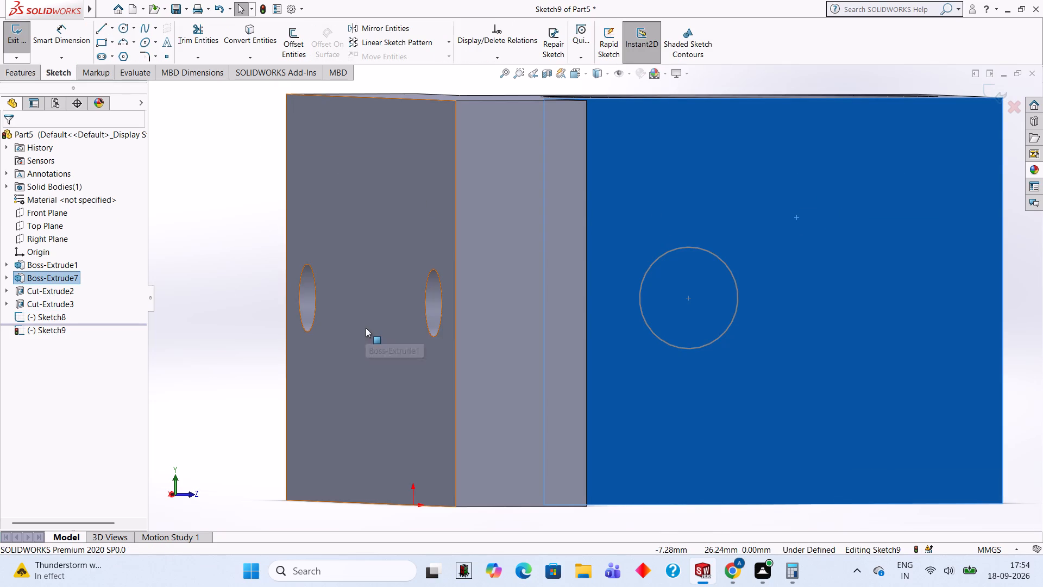
{"action": "key", "text": "ctrl+8"}
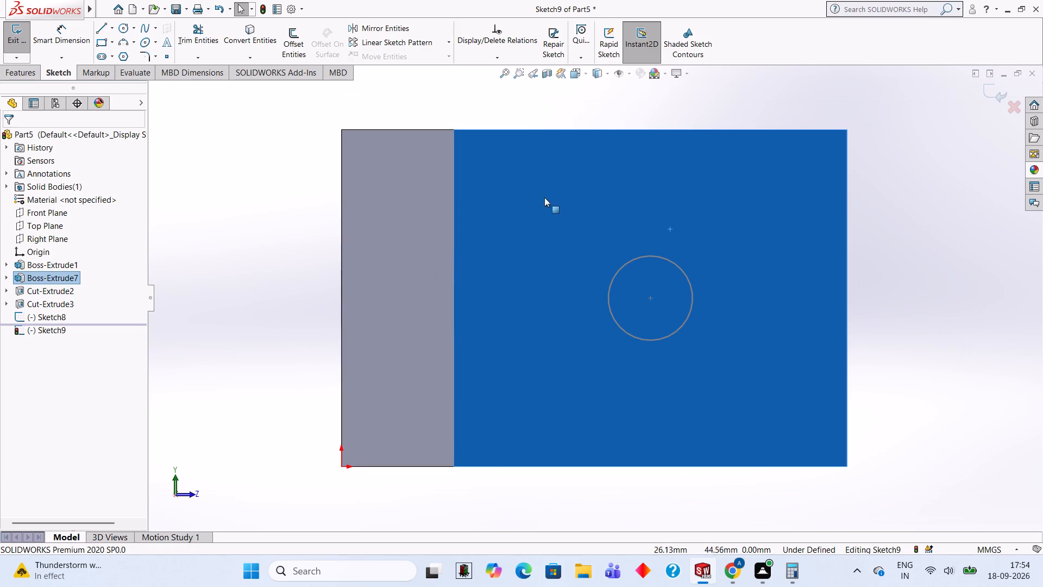
{"action": "left_click", "coordinate": [117, 34]}
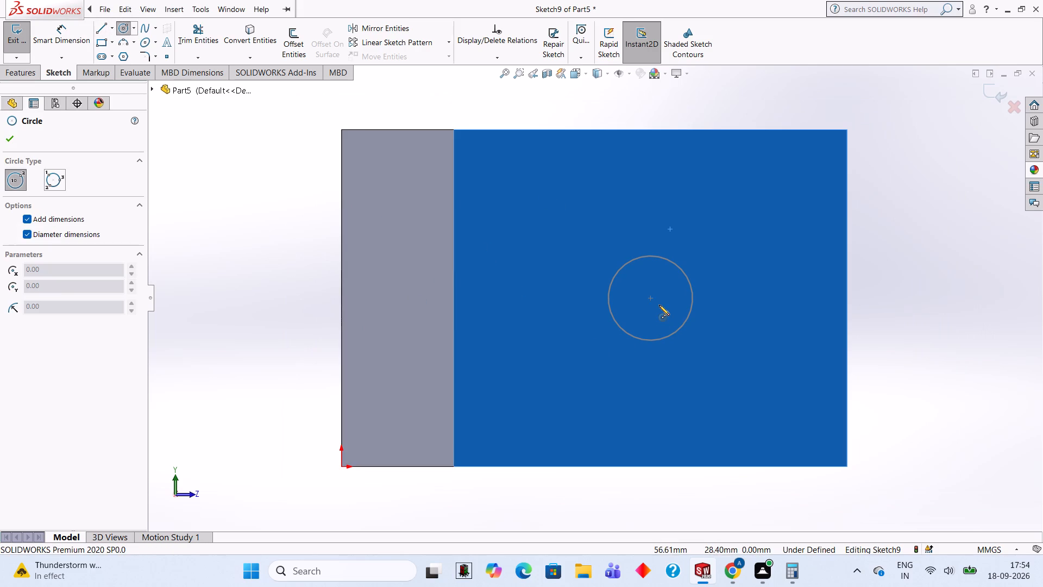
{"action": "left_click", "coordinate": [652, 297]}
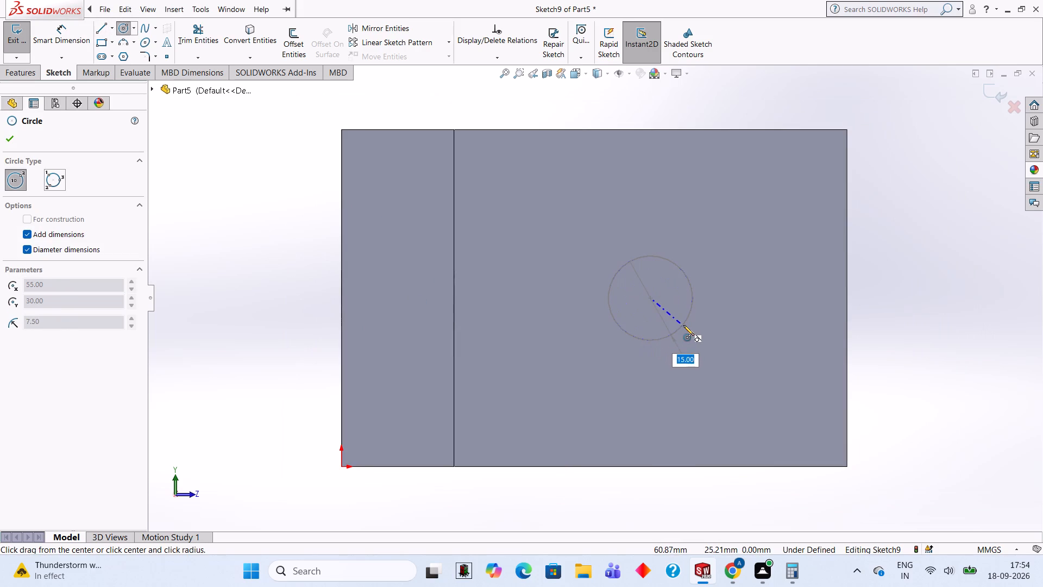
{"action": "type", "text": "15"}
{"action": "key", "text": "Return"}
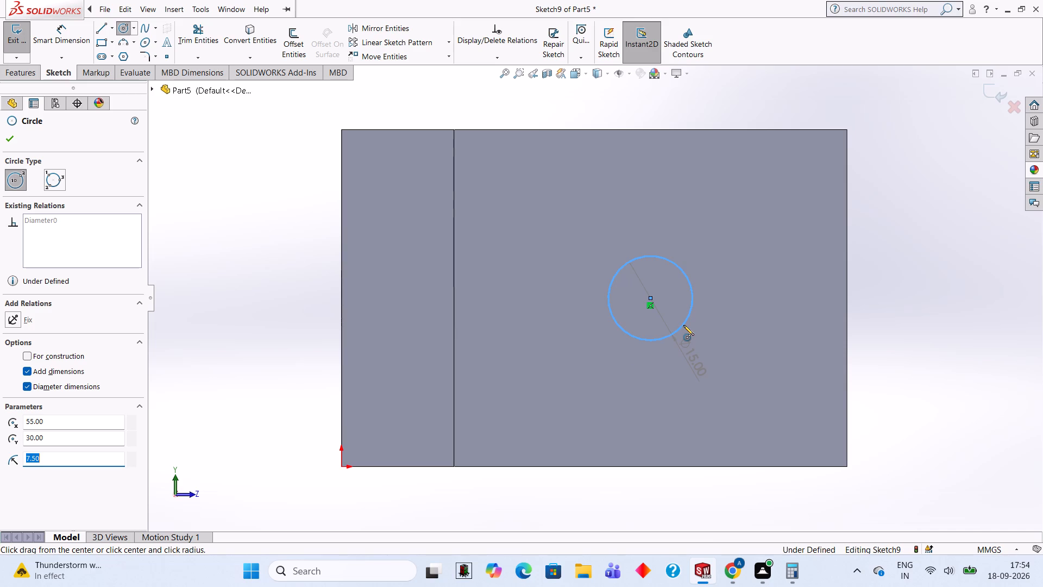
{"action": "key", "text": "Escape"}
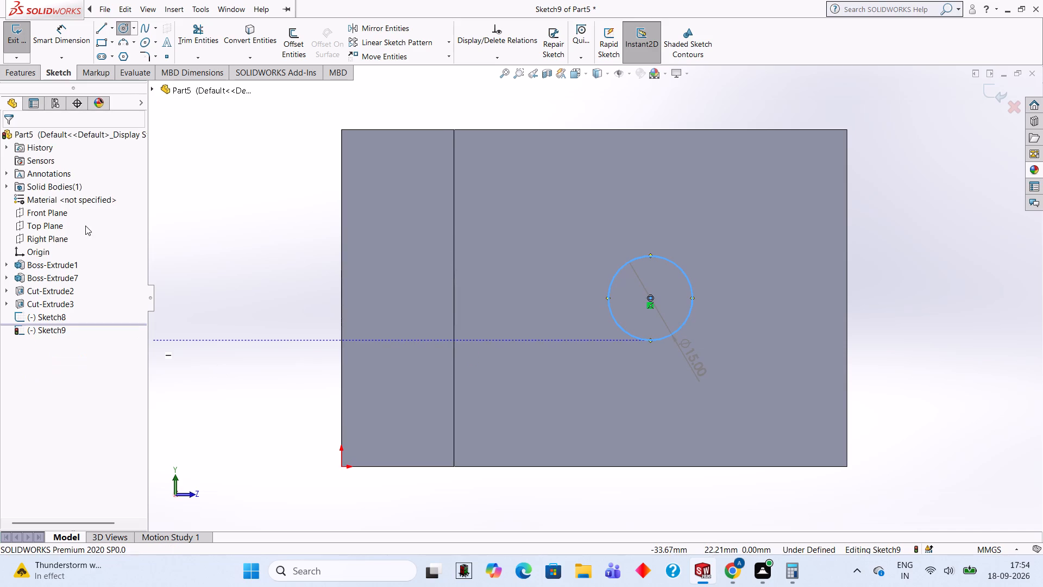
Cut the 15 mm circle into the raised block's -X side with a blind Extruded Cut 25 mm deep.
{"action": "left_click", "coordinate": [37, 74]}
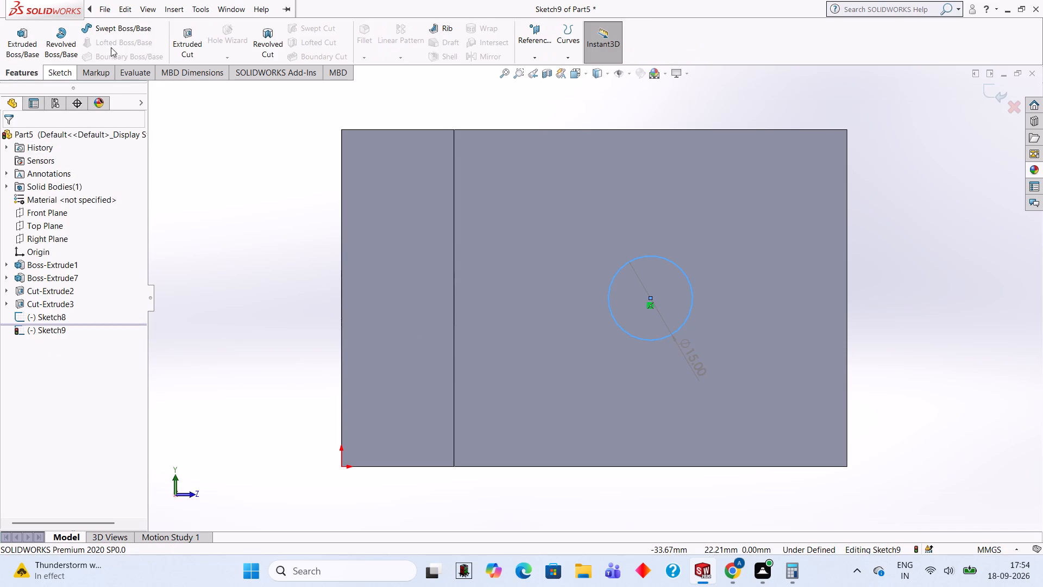
{"action": "left_click", "coordinate": [174, 44]}
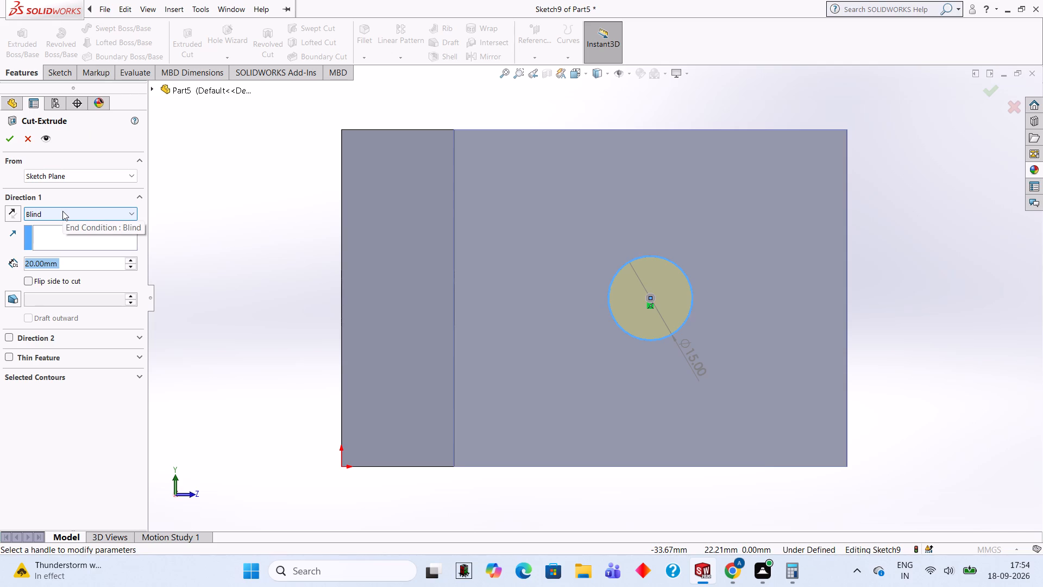
{"action": "key", "text": "2"}
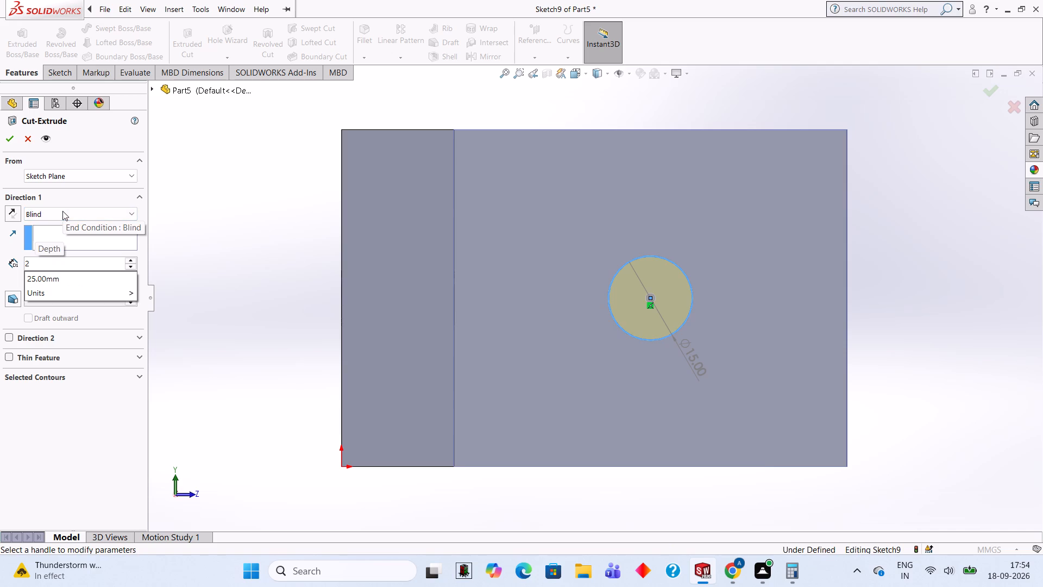
{"action": "key", "text": "5"}
{"action": "key", "text": "Return"}
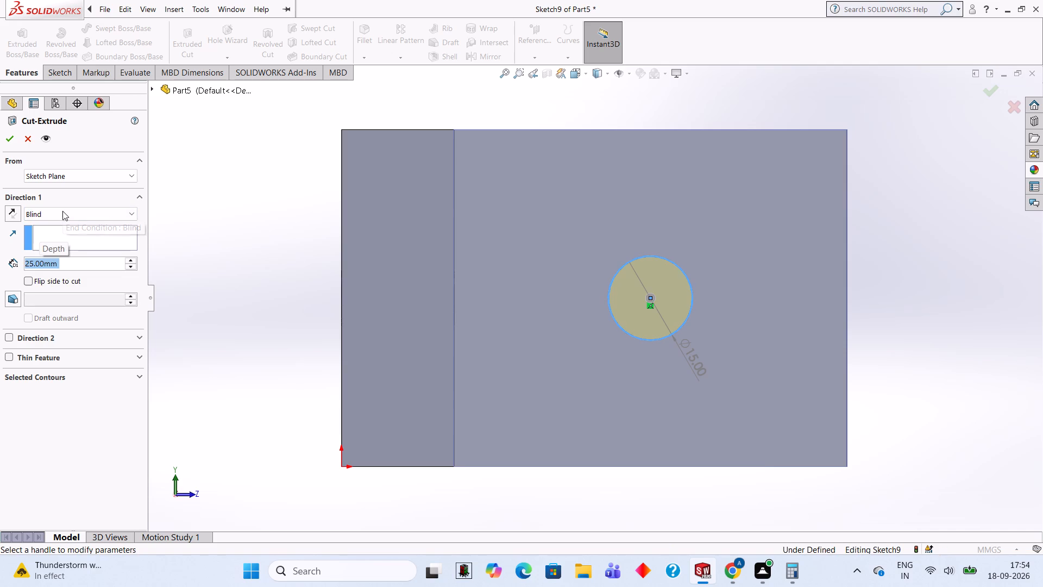
{"action": "left_click", "coordinate": [11, 138]}
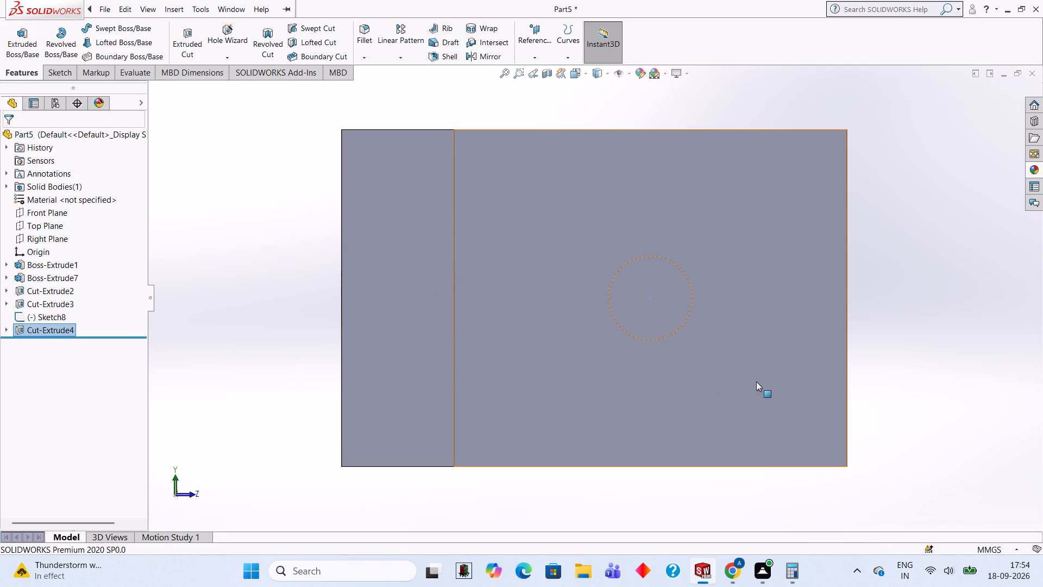
Delete the leftover 15 mm circle sketch on the raised block's +X side face together with its dependent cut.
{"action": "middle_click_drag", "start_coordinate": [756, 382], "coordinate": [529, 304]}
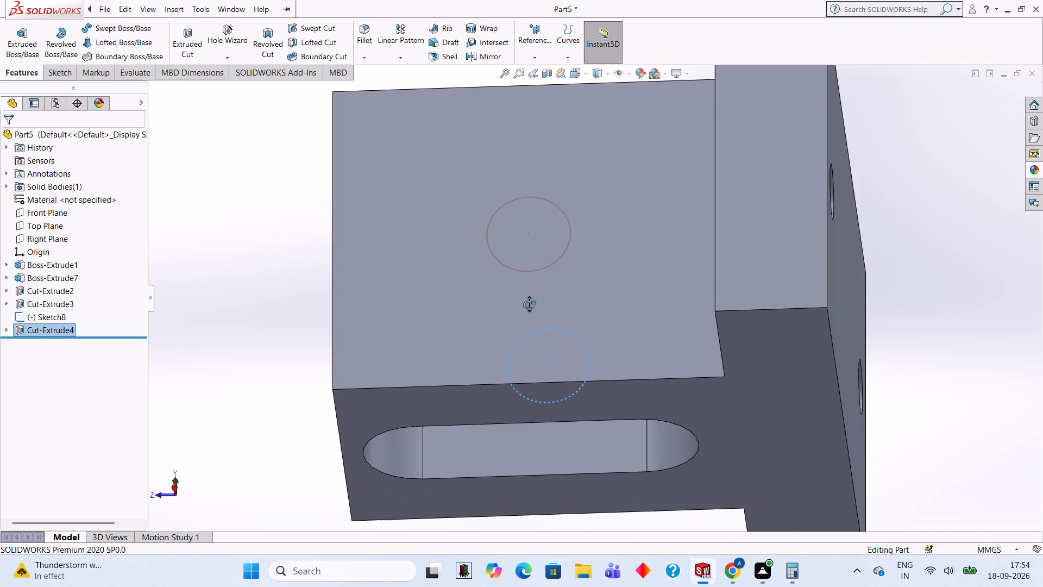
{"action": "middle_click_drag", "start_coordinate": [529, 304], "coordinate": [741, 355]}
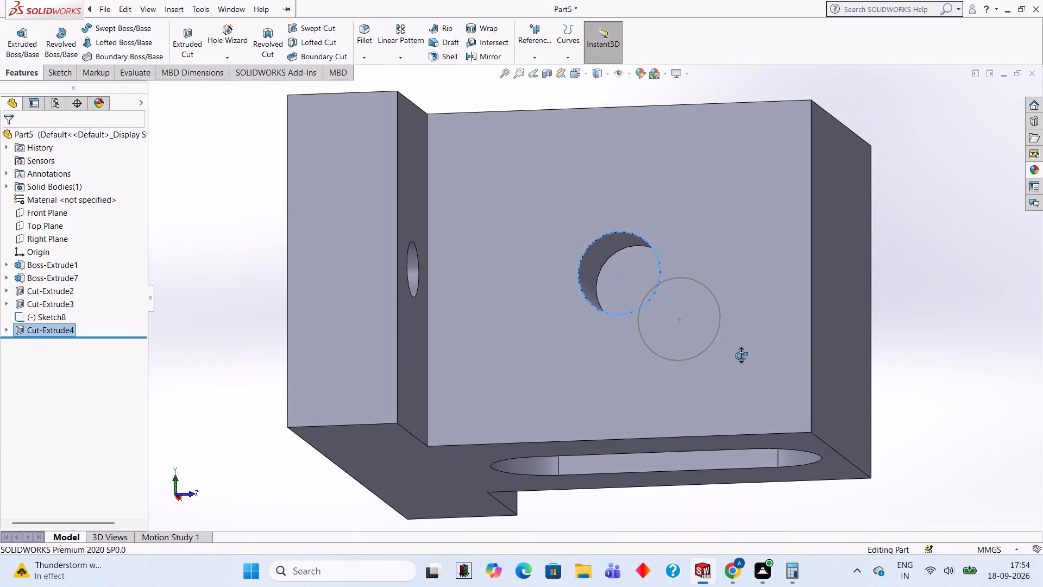
{"action": "middle_click_drag", "start_coordinate": [741, 355], "coordinate": [536, 321]}
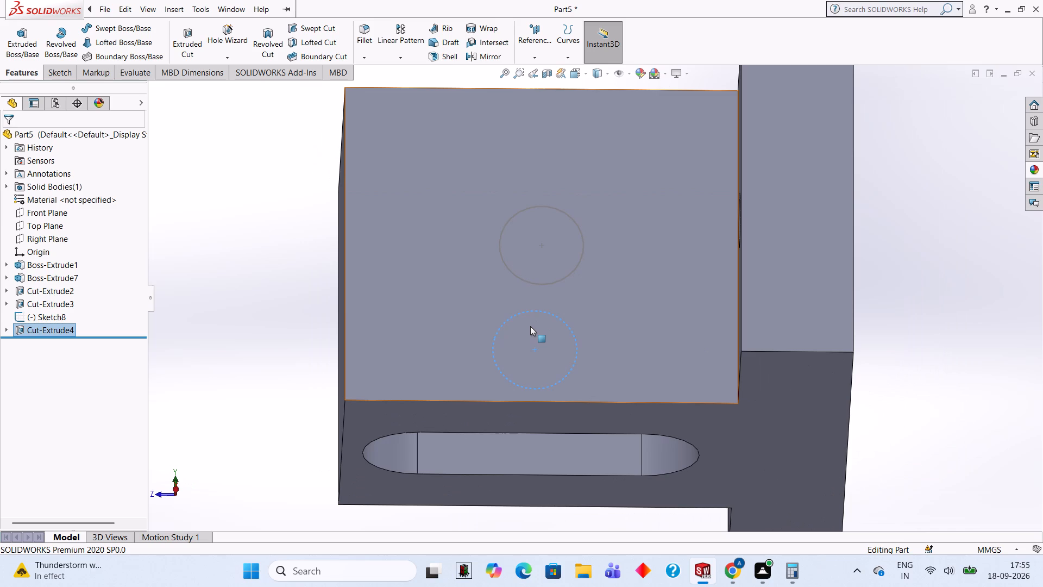
{"action": "middle_click_drag", "start_coordinate": [542, 327], "coordinate": [736, 366]}
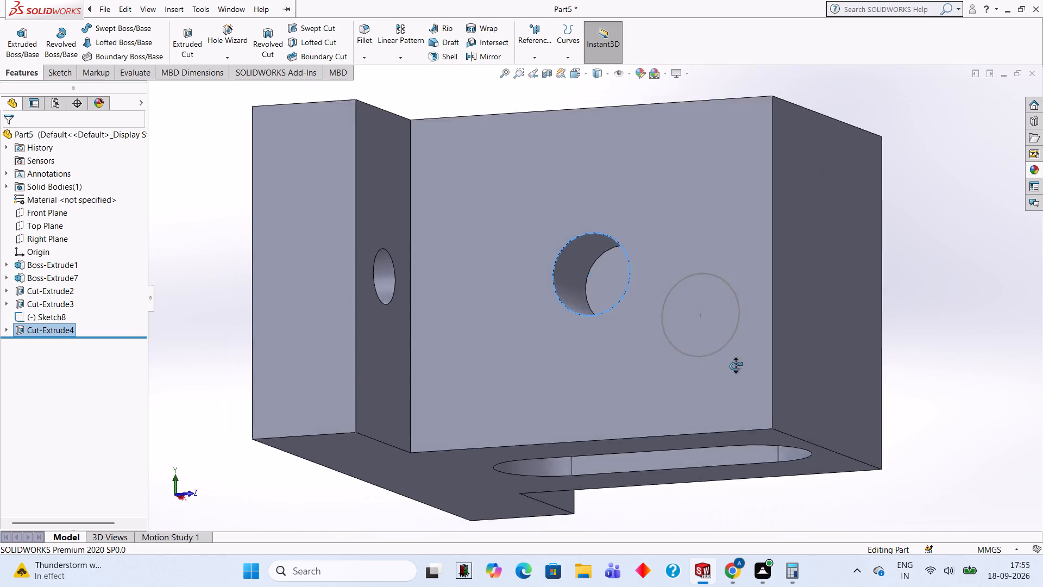
{"action": "middle_click_drag", "start_coordinate": [736, 366], "coordinate": [541, 338]}
{"action": "left_click", "coordinate": [543, 234]}
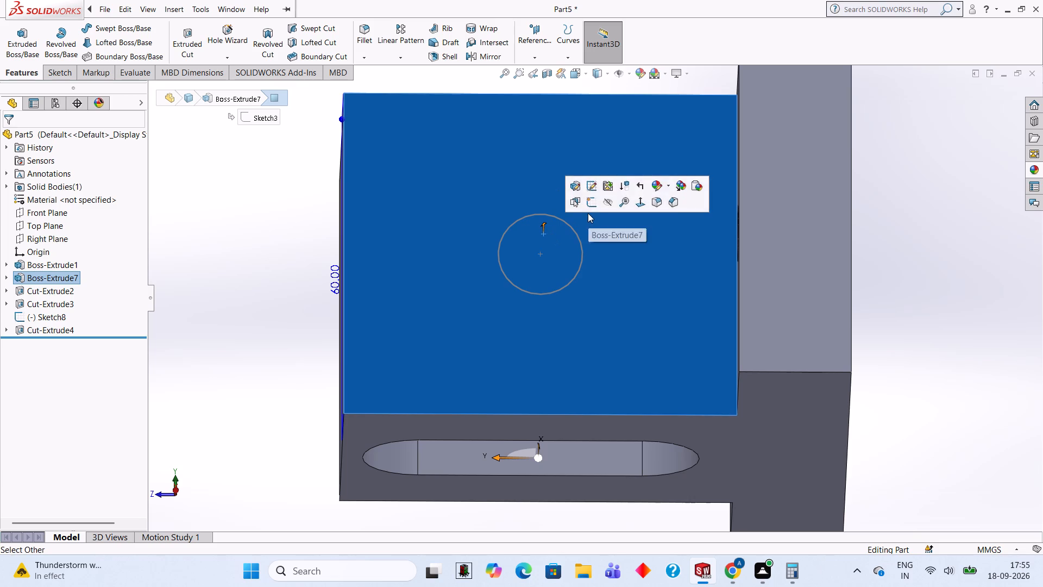
{"action": "left_click", "coordinate": [318, 243]}
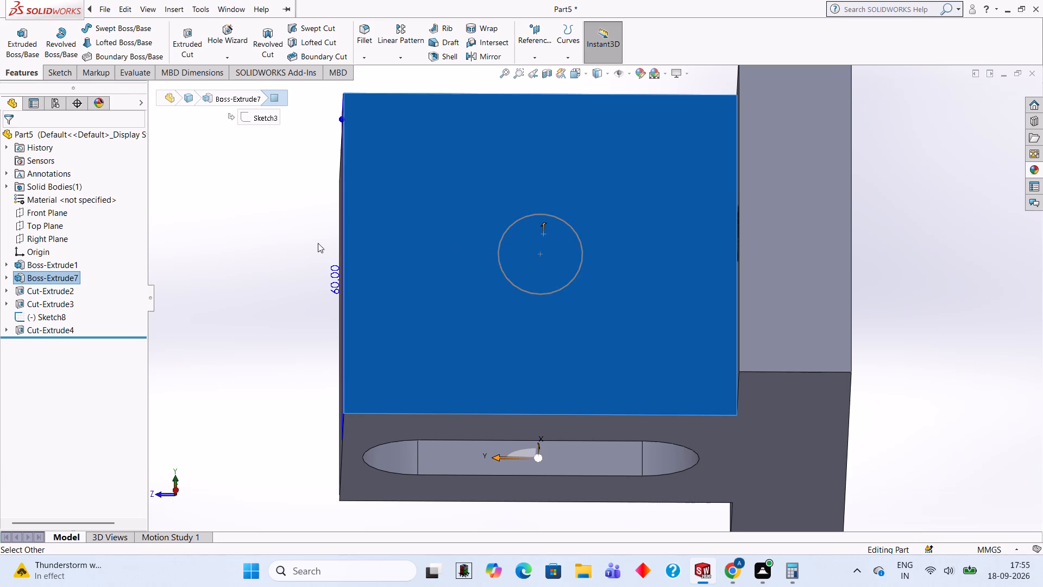
{"action": "left_click", "coordinate": [538, 216]}
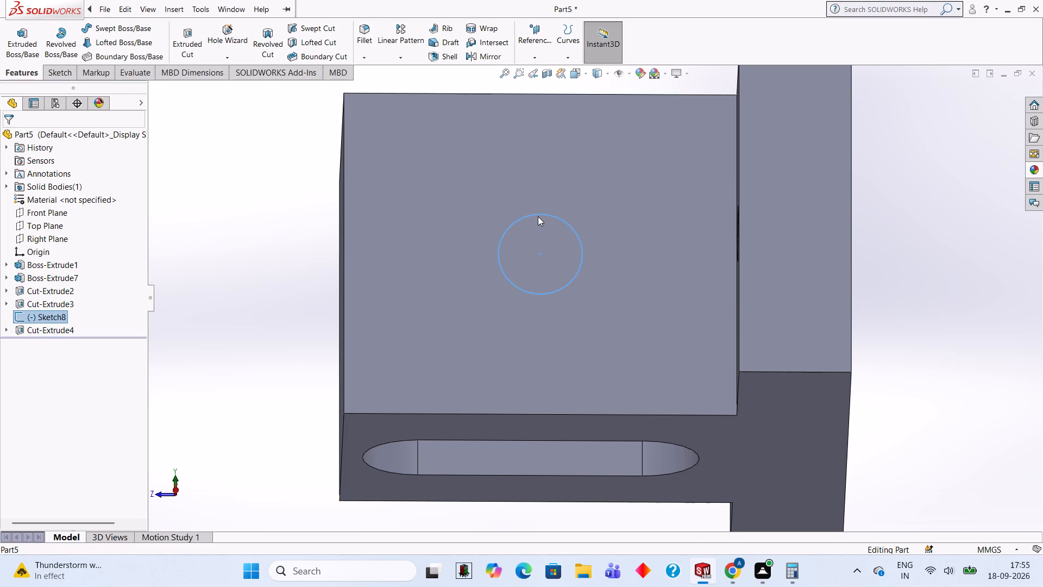
{"action": "key", "text": "Delete"}
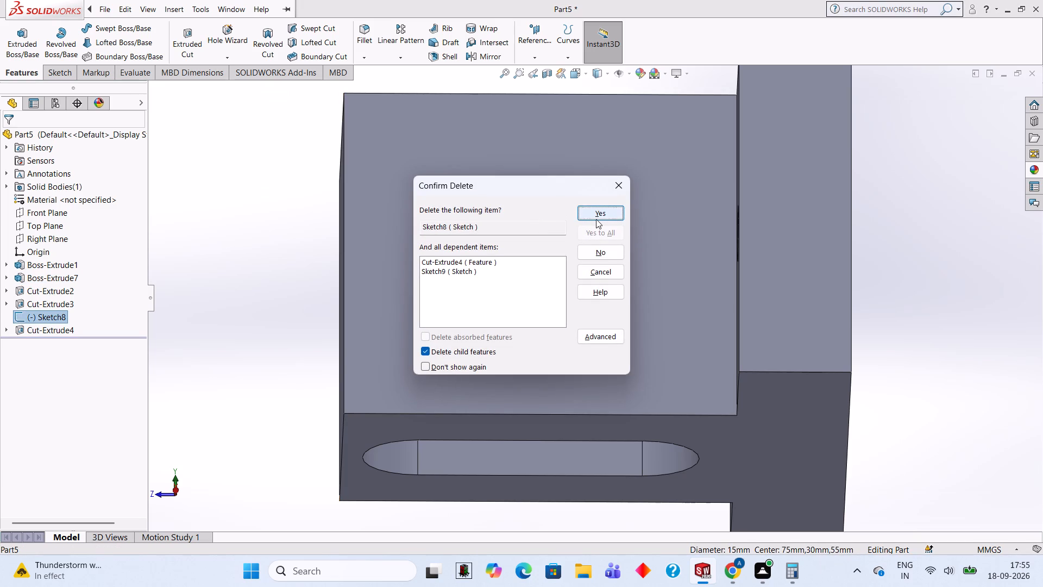
{"action": "left_click", "coordinate": [596, 207]}
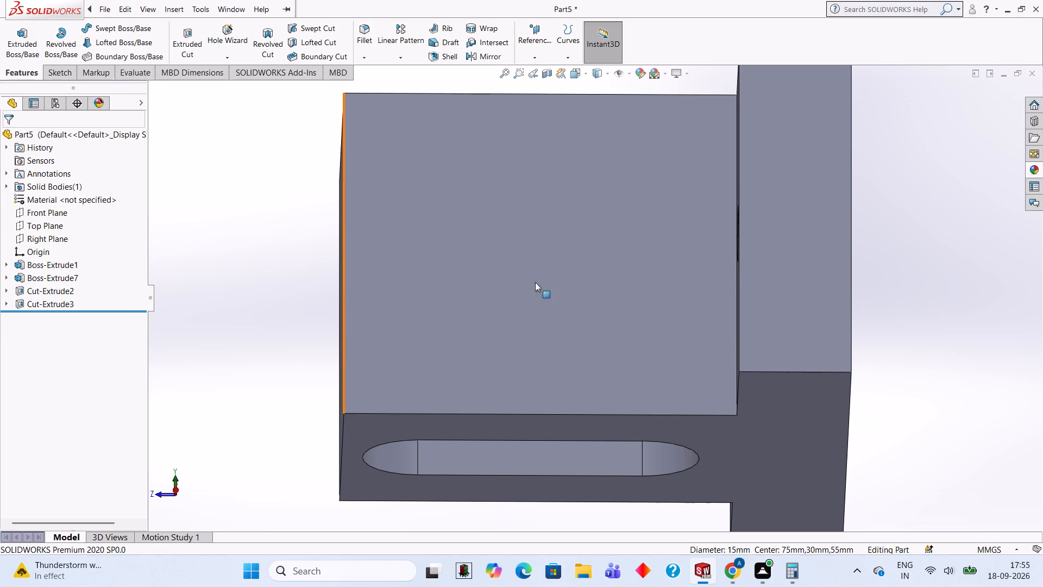
Start a sketch on the raised block's +X side face and draw a 15 mm diameter circle at the face's centre.
{"action": "left_click", "coordinate": [573, 300]}
{"action": "left_click", "coordinate": [616, 273]}
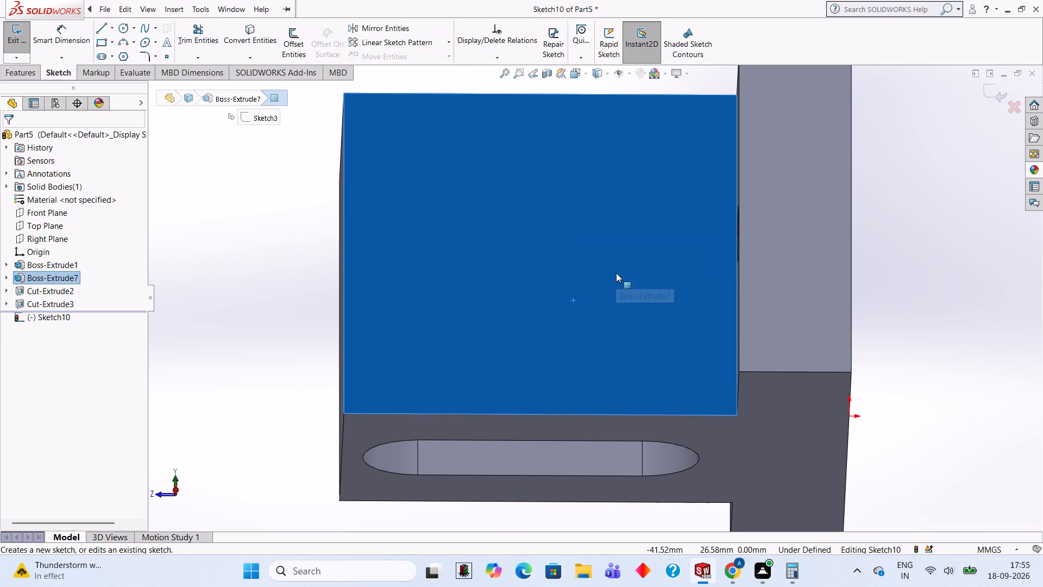
{"action": "key", "text": "ctrl+8"}
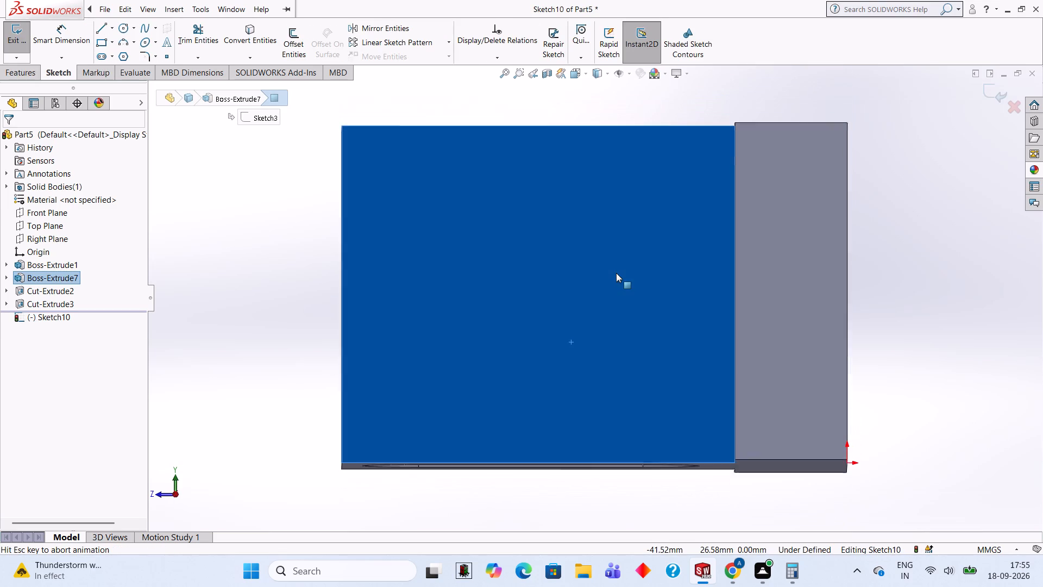
{"action": "left_click", "coordinate": [129, 30]}
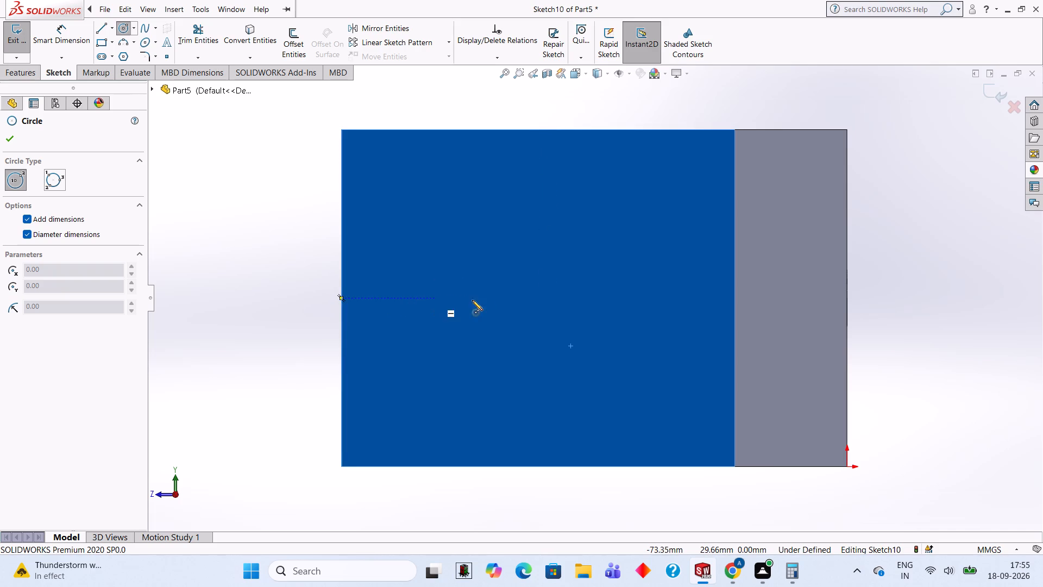
{"action": "left_click", "coordinate": [538, 297]}
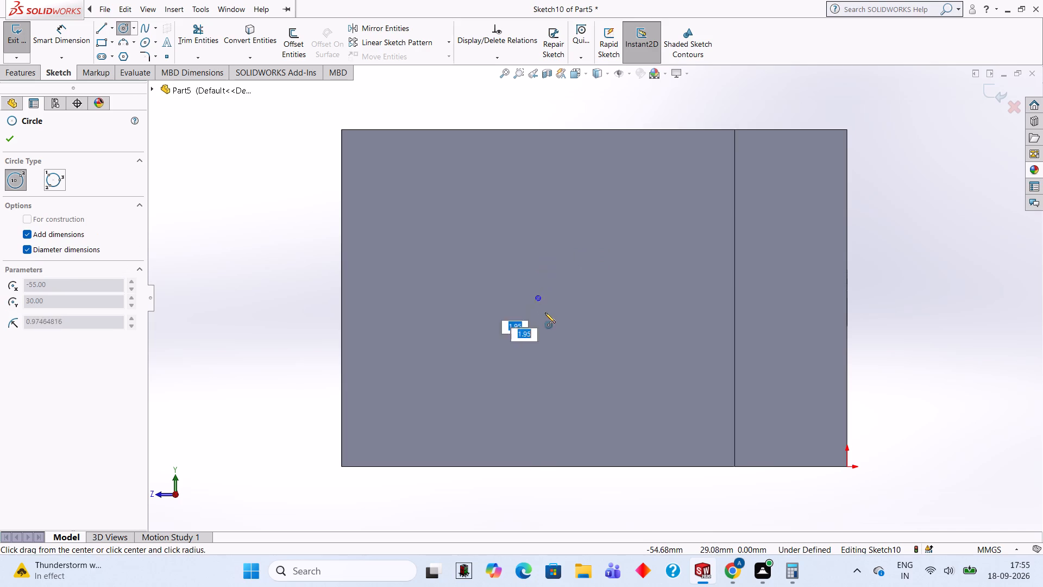
{"action": "type", "text": "15"}
{"action": "key", "text": "Return"}
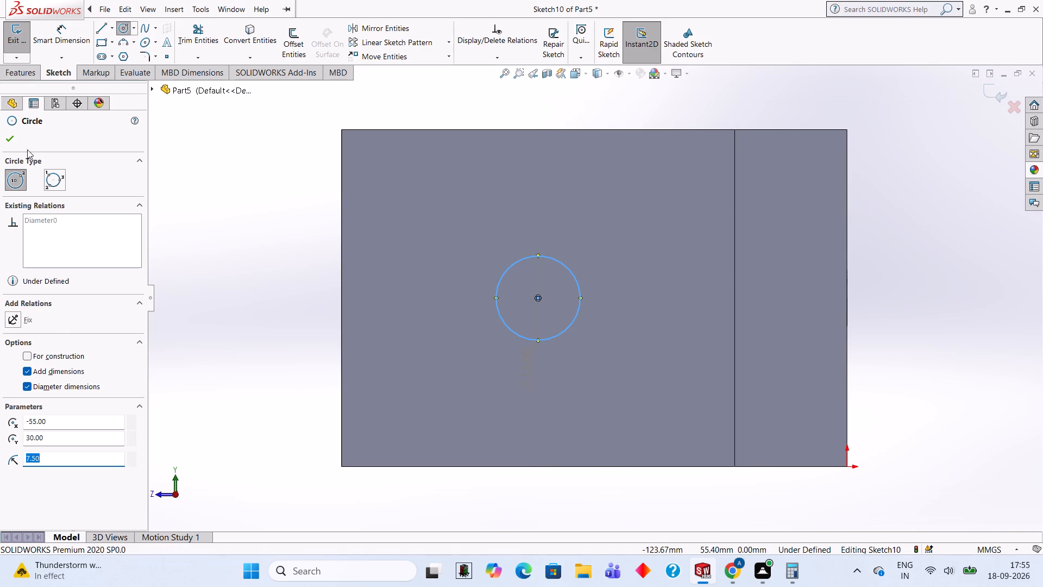
{"action": "left_click", "coordinate": [14, 143]}
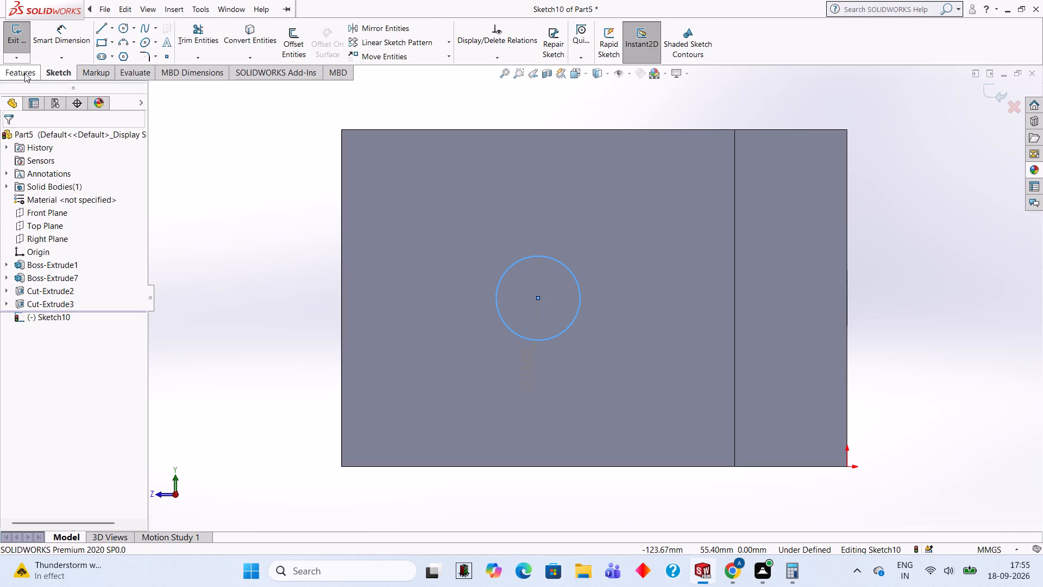
Cut the 15 mm circle into the raised block's +X side with a blind Extruded Cut 25 mm deep.
{"action": "left_click", "coordinate": [24, 73]}
{"action": "left_click", "coordinate": [181, 42]}
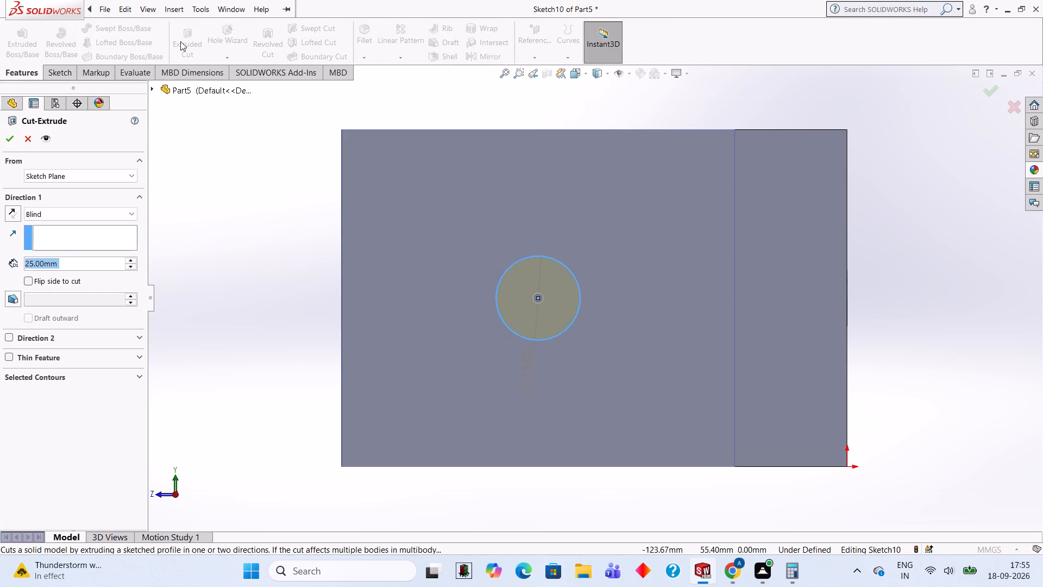
{"action": "left_click", "coordinate": [12, 138]}
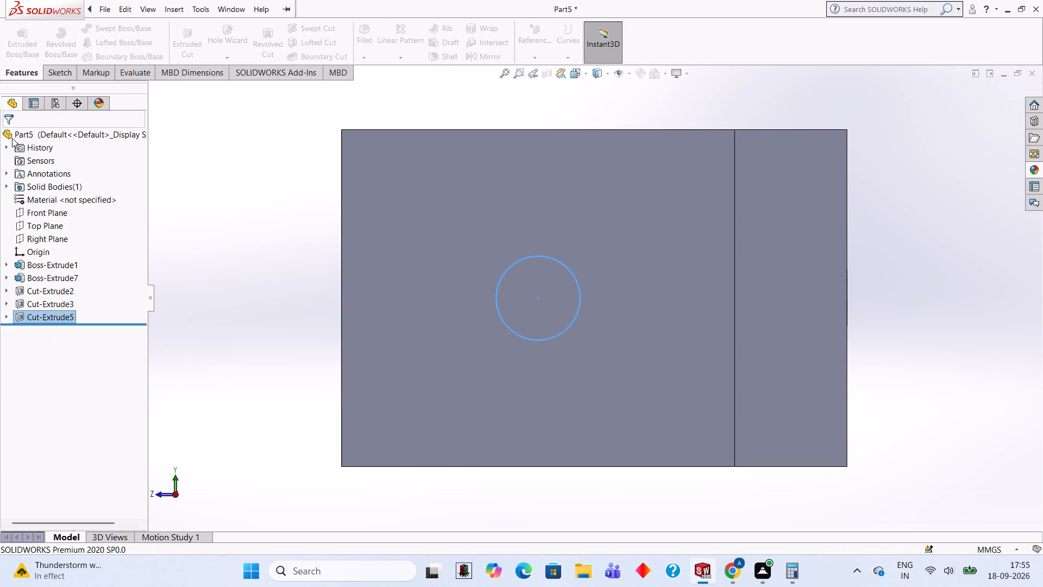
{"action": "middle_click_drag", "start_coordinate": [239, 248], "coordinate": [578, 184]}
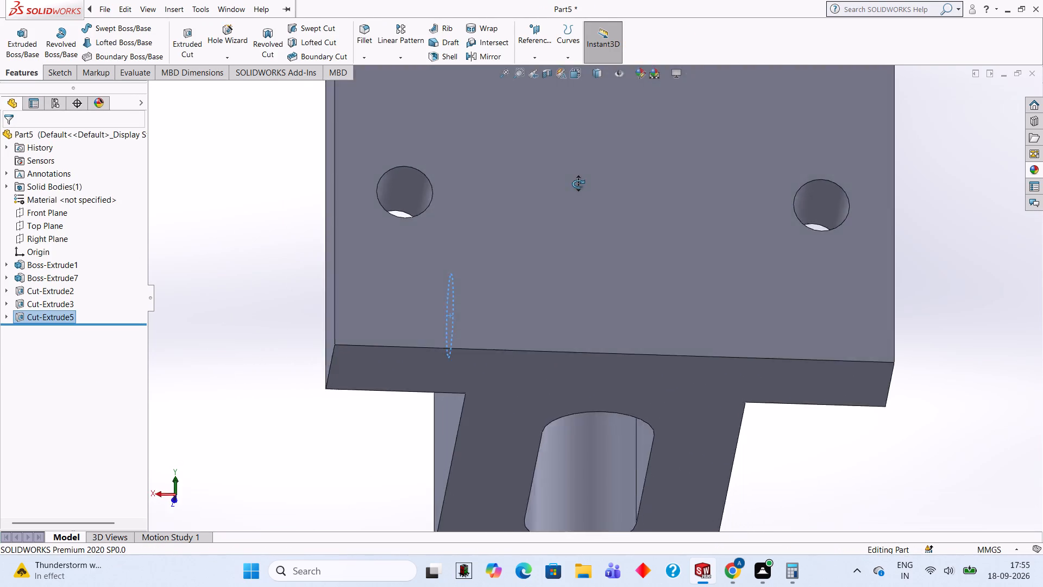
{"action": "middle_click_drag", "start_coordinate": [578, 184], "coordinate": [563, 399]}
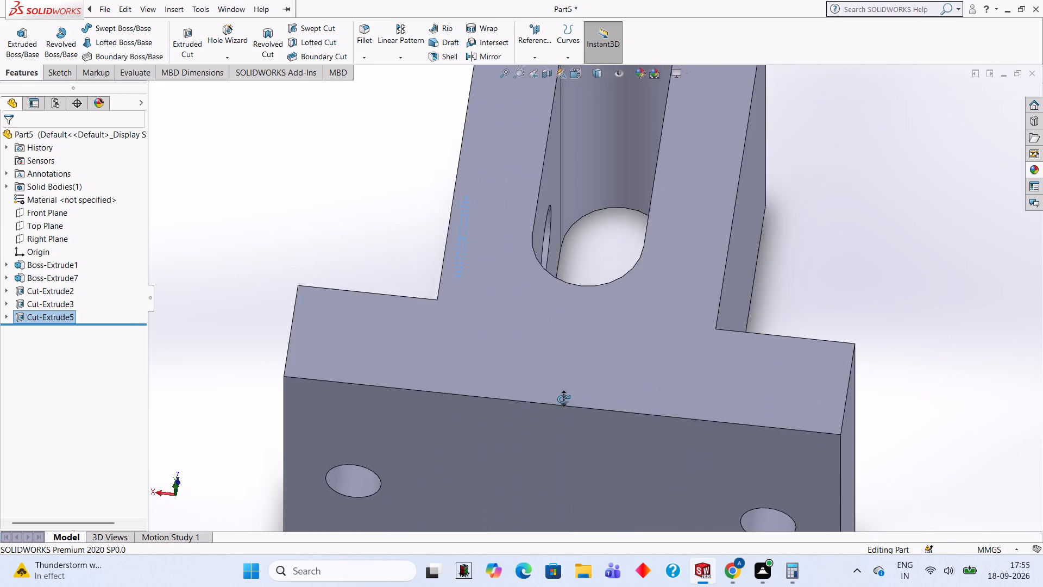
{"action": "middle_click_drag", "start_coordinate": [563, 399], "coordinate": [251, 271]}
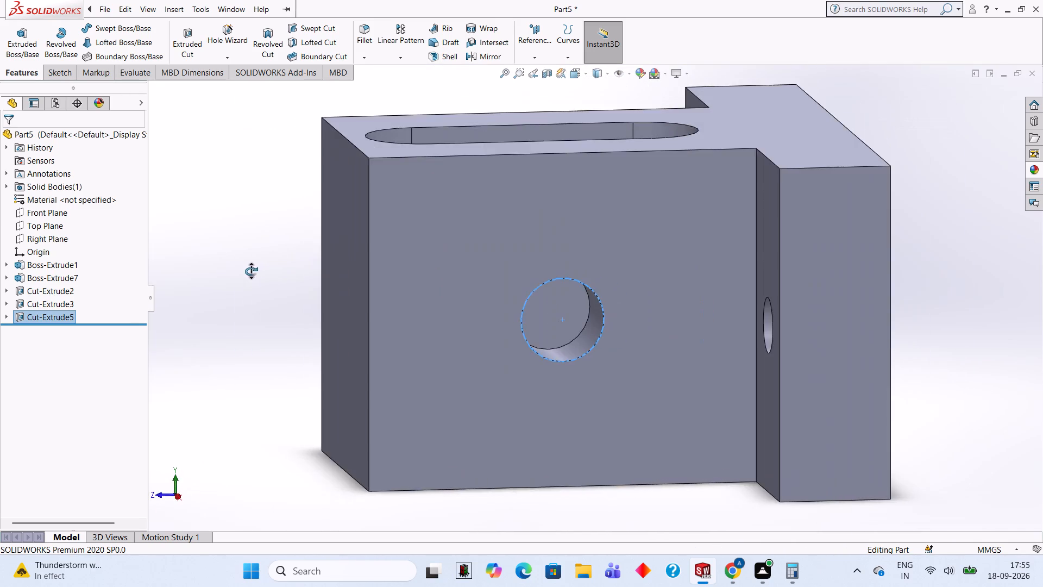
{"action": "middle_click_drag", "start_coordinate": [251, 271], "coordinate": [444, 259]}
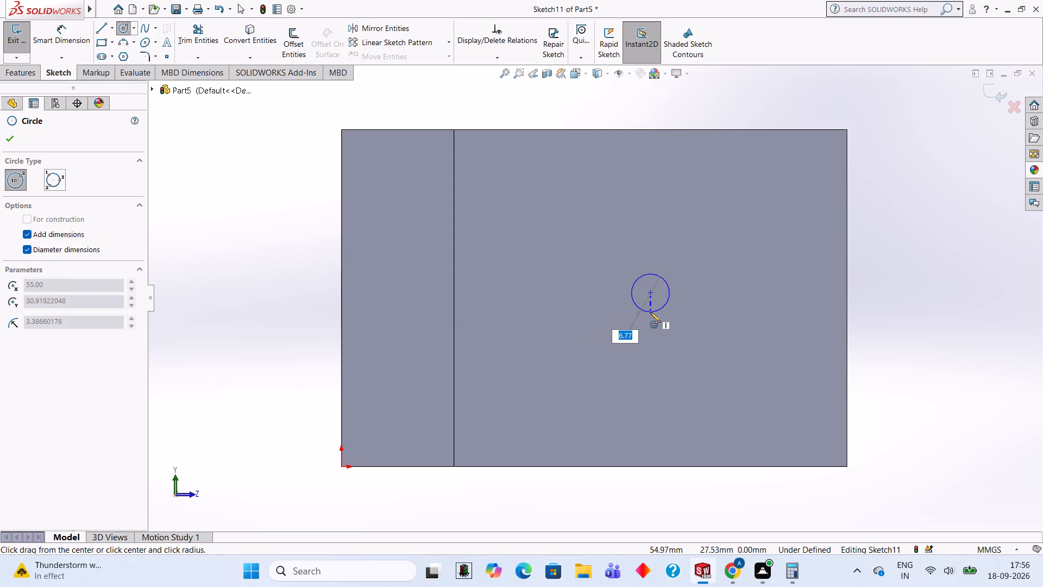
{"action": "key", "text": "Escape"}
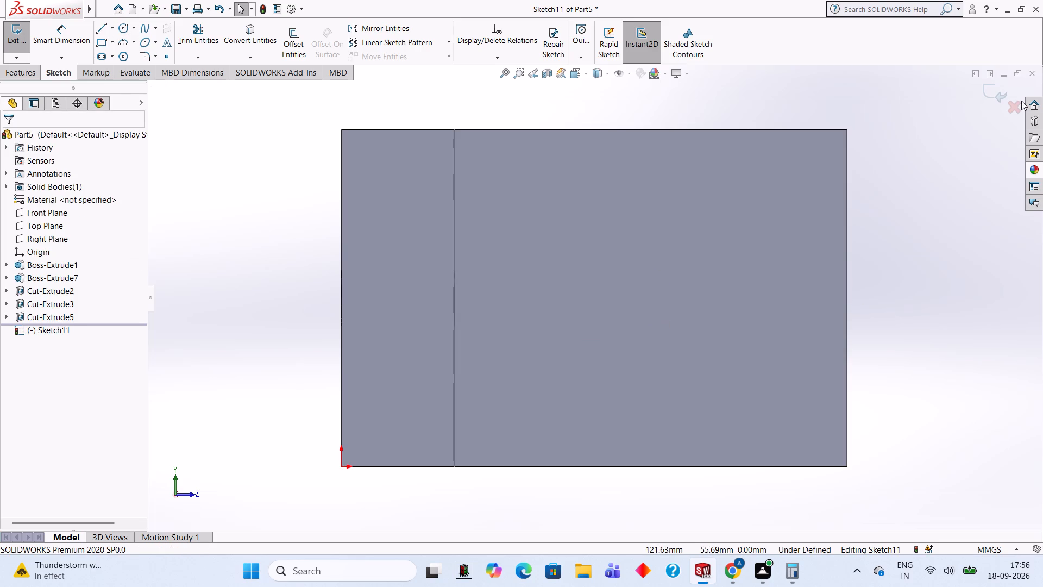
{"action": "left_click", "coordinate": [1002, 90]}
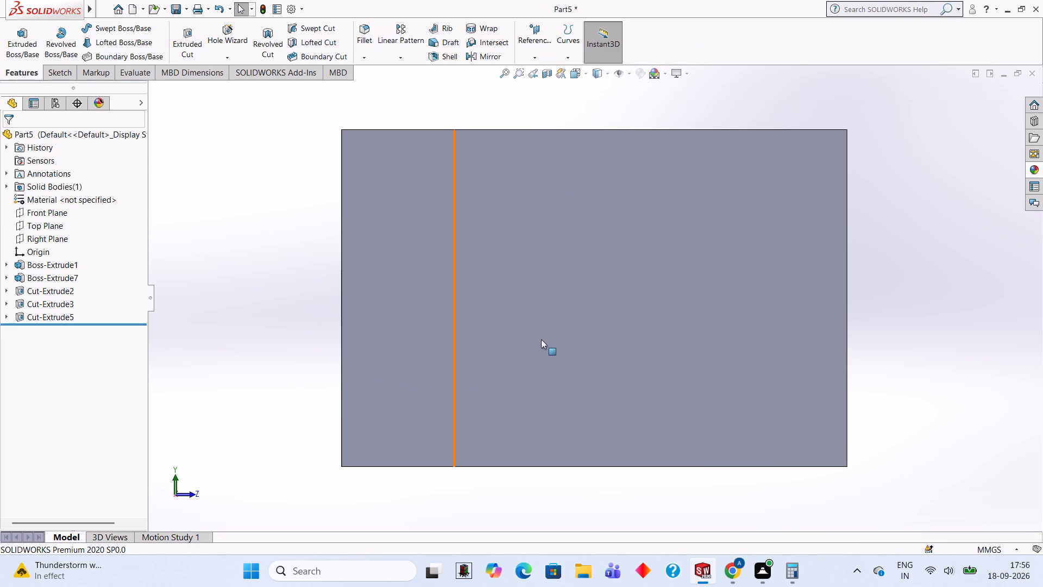
Start a sketch on the raised block's -X side face and draw a 15 mm diameter circle at the face's centre.
{"action": "left_click", "coordinate": [585, 299]}
{"action": "left_click", "coordinate": [634, 270]}
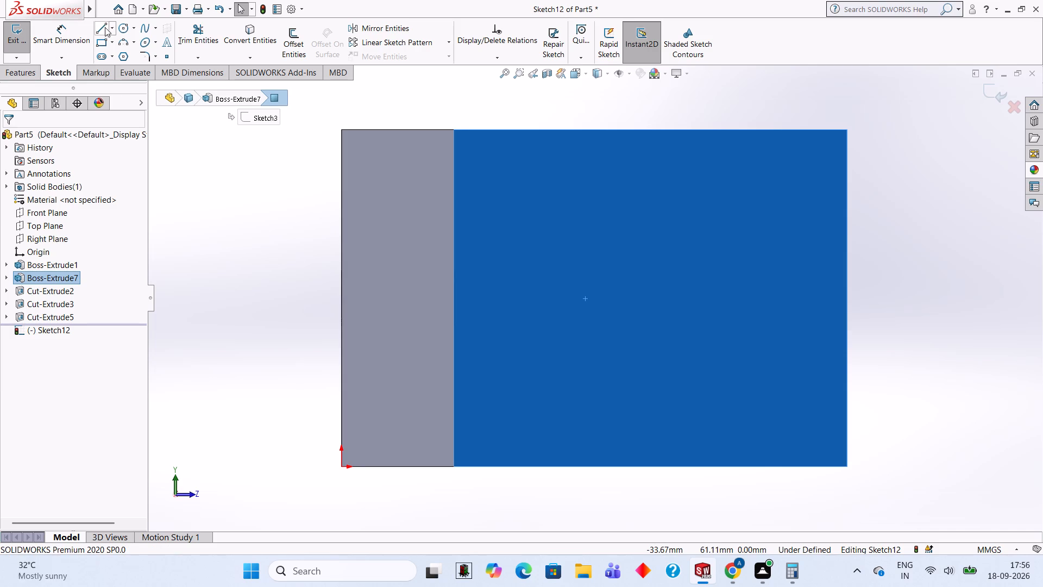
{"action": "left_click", "coordinate": [123, 24]}
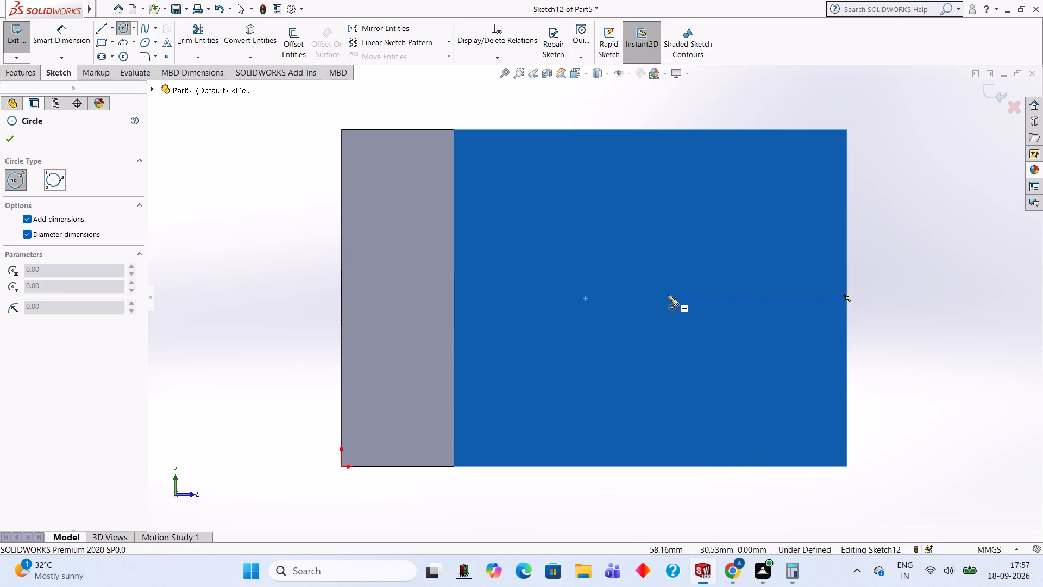
{"action": "left_click", "coordinate": [651, 296]}
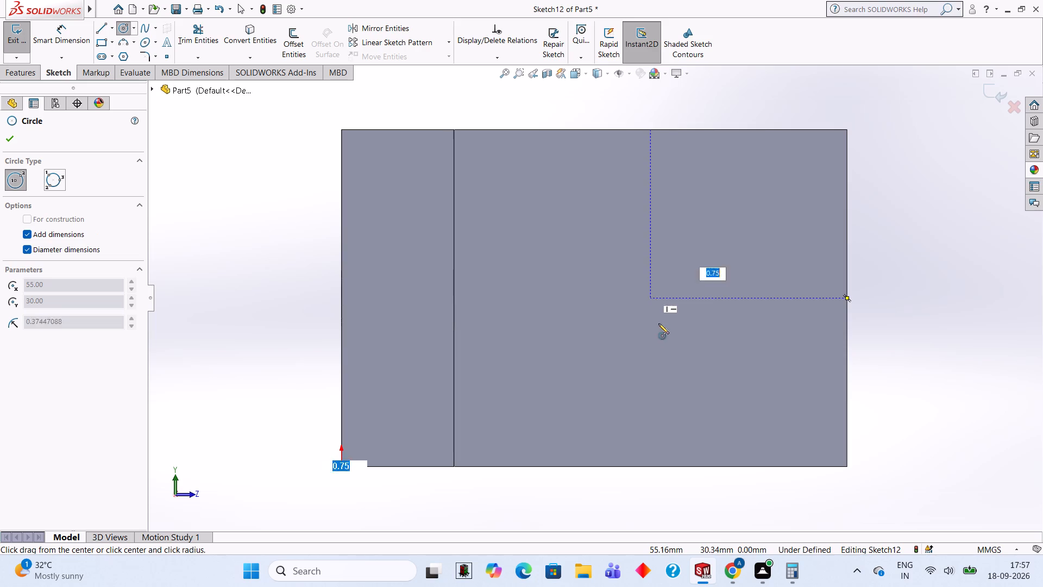
{"action": "type", "text": "15"}
{"action": "key", "text": "Return"}
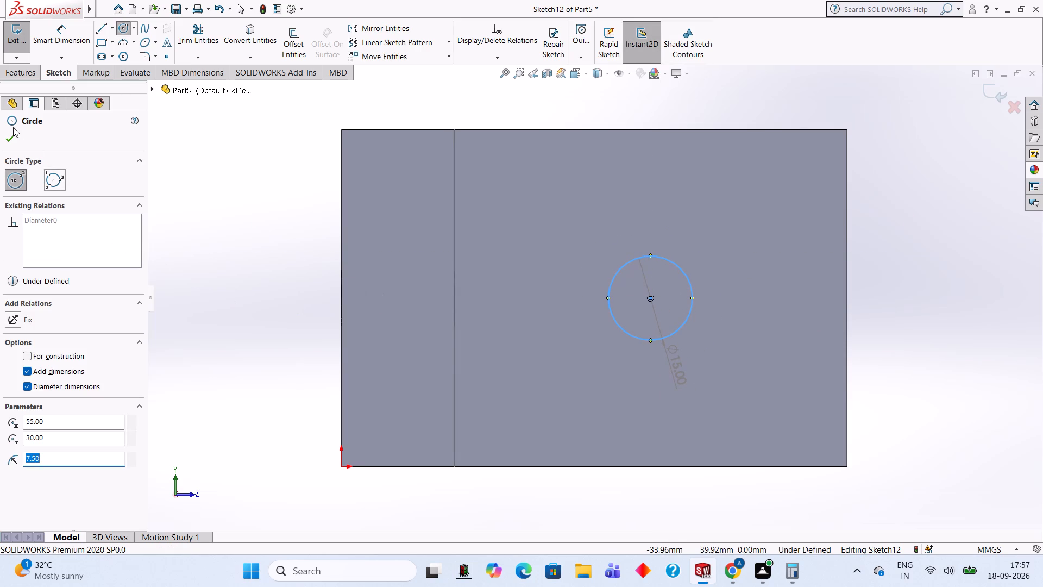
{"action": "left_click", "coordinate": [4, 138]}
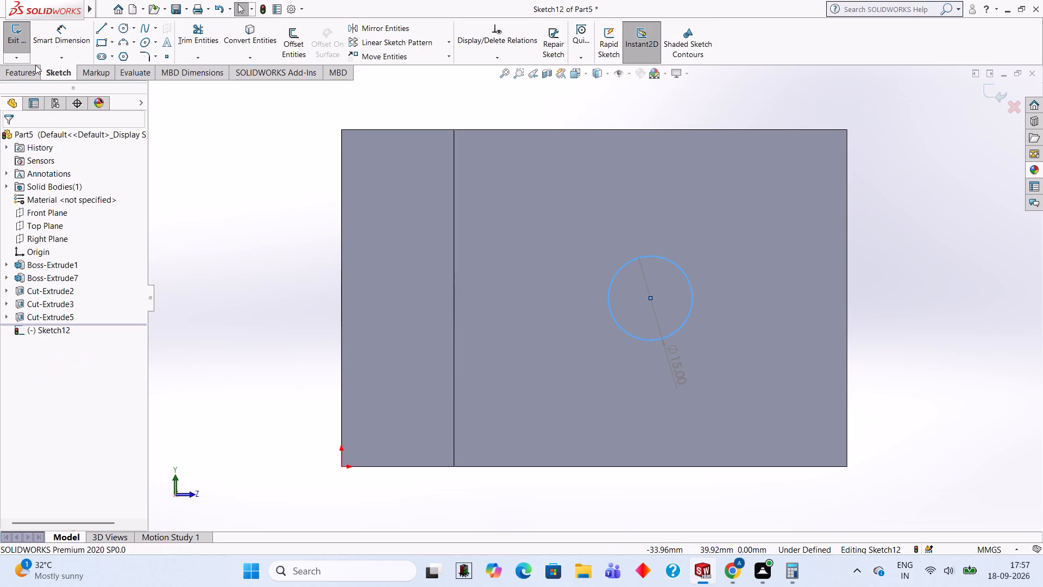
Cut the 15 mm circle into the raised block's -X side with a blind Extruded Cut 25 mm deep.
{"action": "left_click", "coordinate": [32, 71]}
{"action": "left_click", "coordinate": [183, 46]}
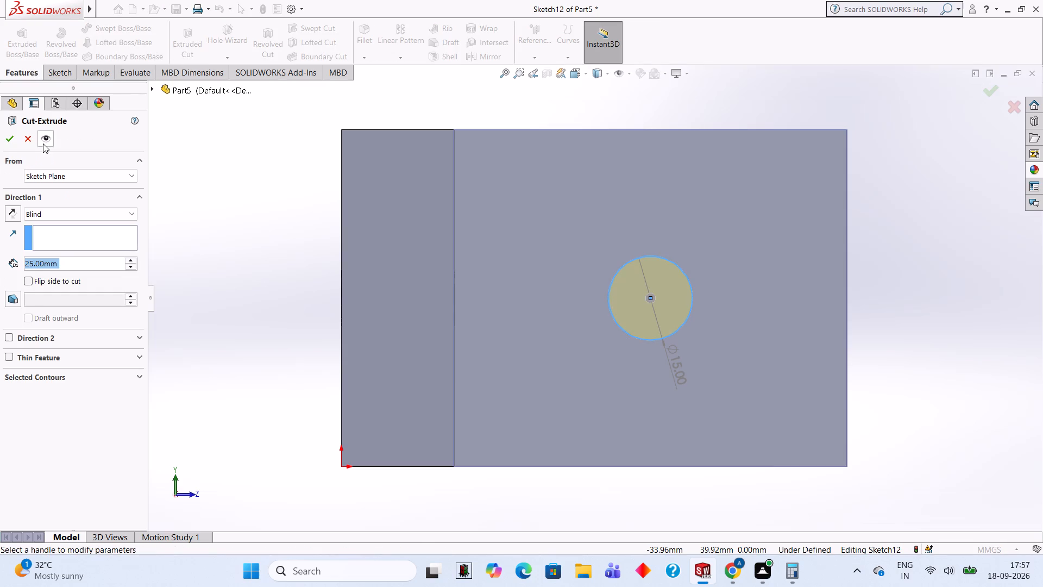
{"action": "left_click", "coordinate": [10, 140]}
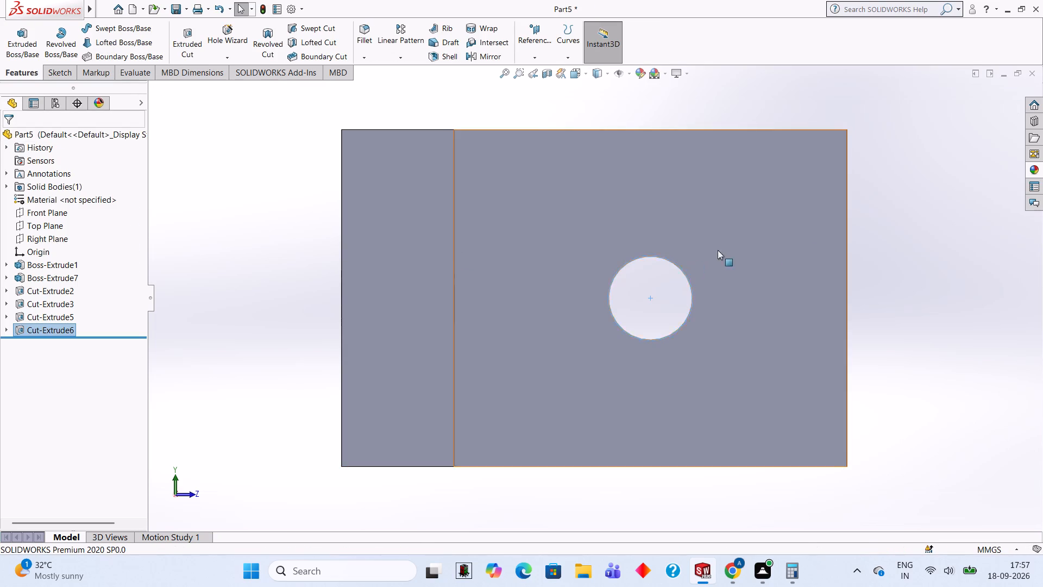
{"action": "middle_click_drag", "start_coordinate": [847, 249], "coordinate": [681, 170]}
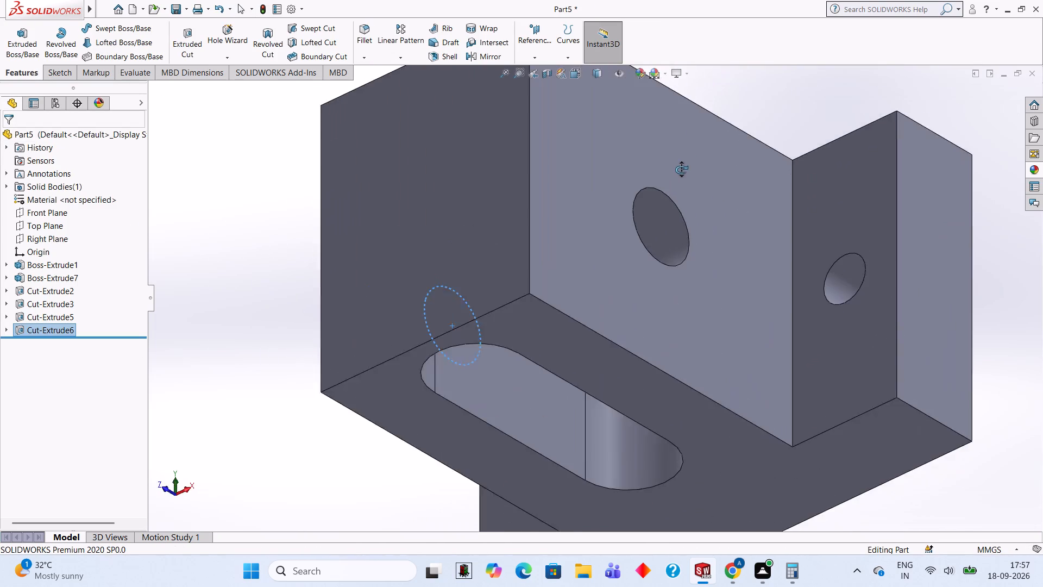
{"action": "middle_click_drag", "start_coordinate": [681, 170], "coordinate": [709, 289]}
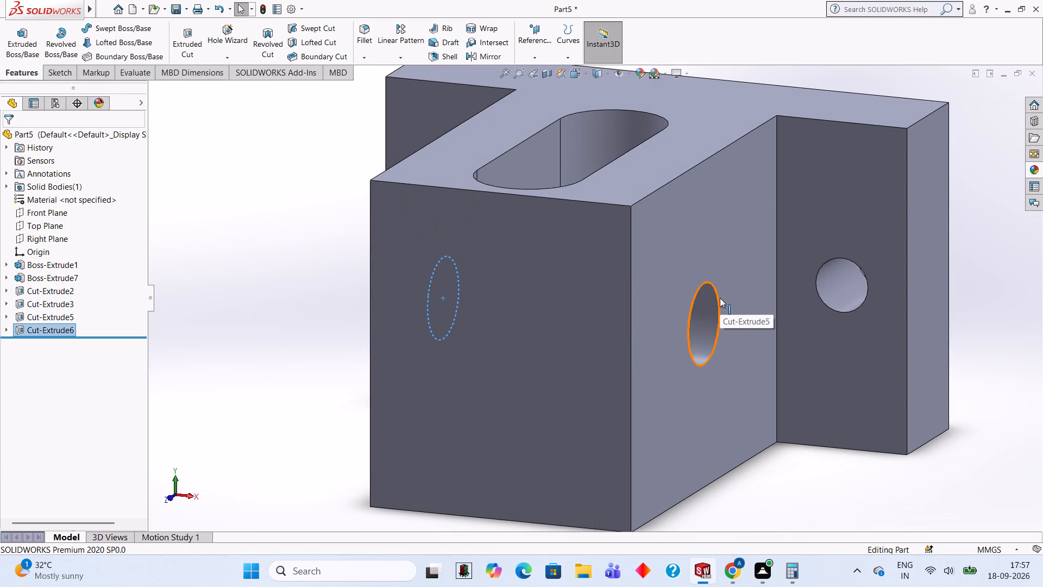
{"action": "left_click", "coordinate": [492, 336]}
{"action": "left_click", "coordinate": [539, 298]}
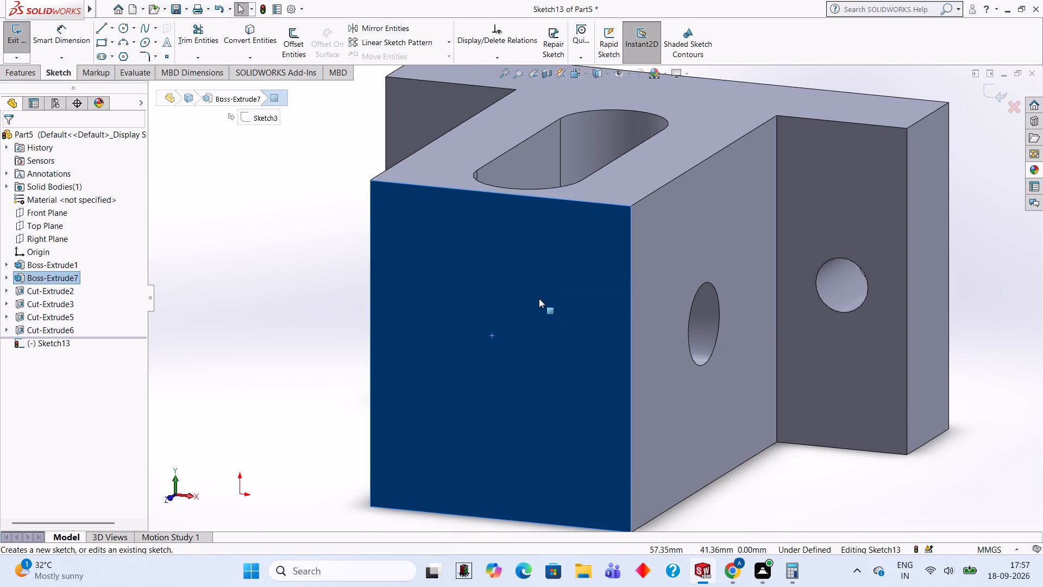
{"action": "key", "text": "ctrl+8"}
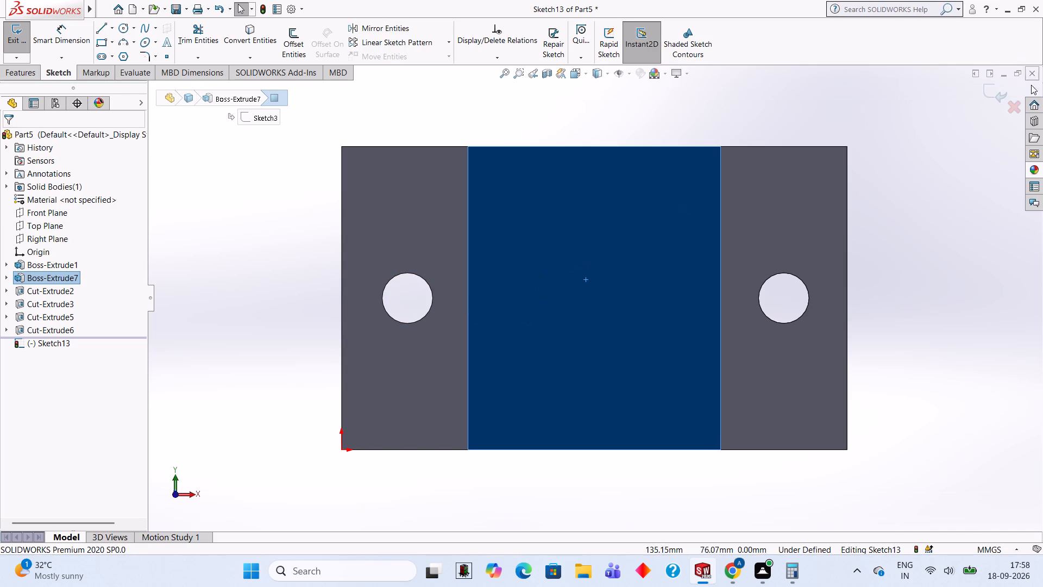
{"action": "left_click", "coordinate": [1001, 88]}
Start a sketch on the raised block's +Z end face and draw a 30 mm diameter circle at the face's centre.
{"action": "left_click", "coordinate": [546, 266]}
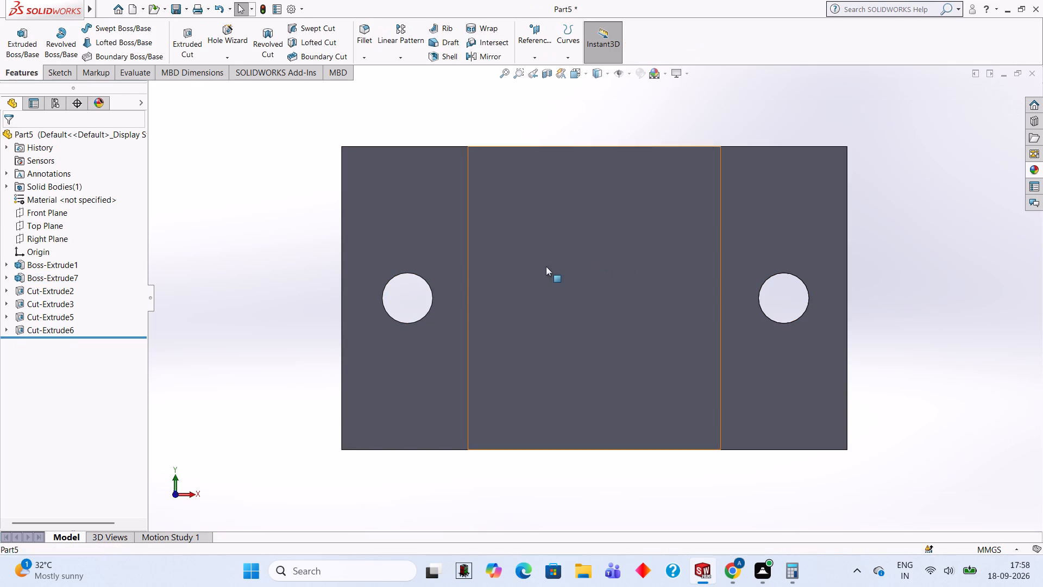
{"action": "left_click", "coordinate": [594, 235]}
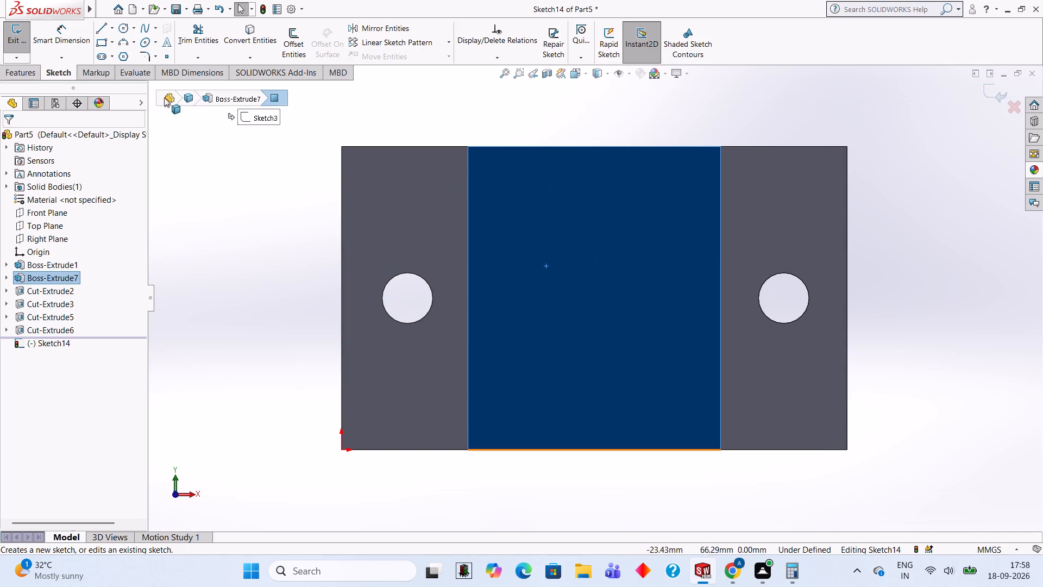
{"action": "left_click", "coordinate": [127, 30]}
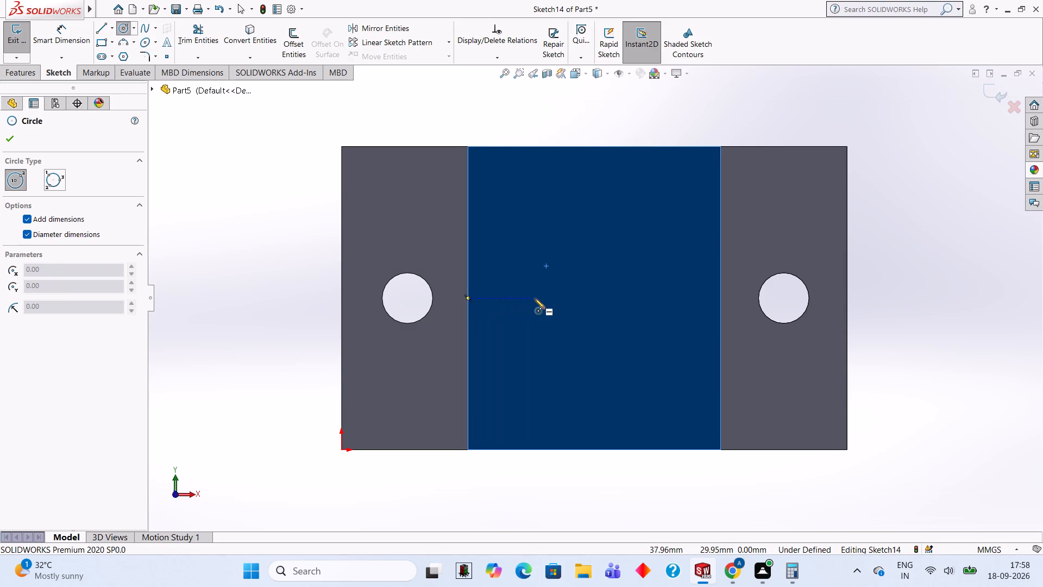
{"action": "left_click", "coordinate": [593, 299]}
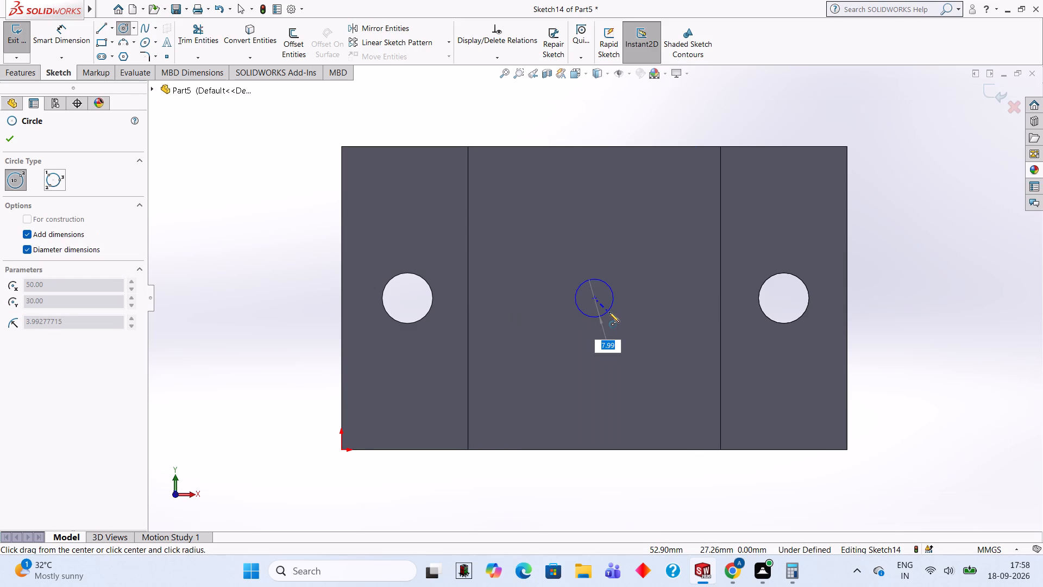
{"action": "type", "text": "30"}
{"action": "key", "text": "Return"}
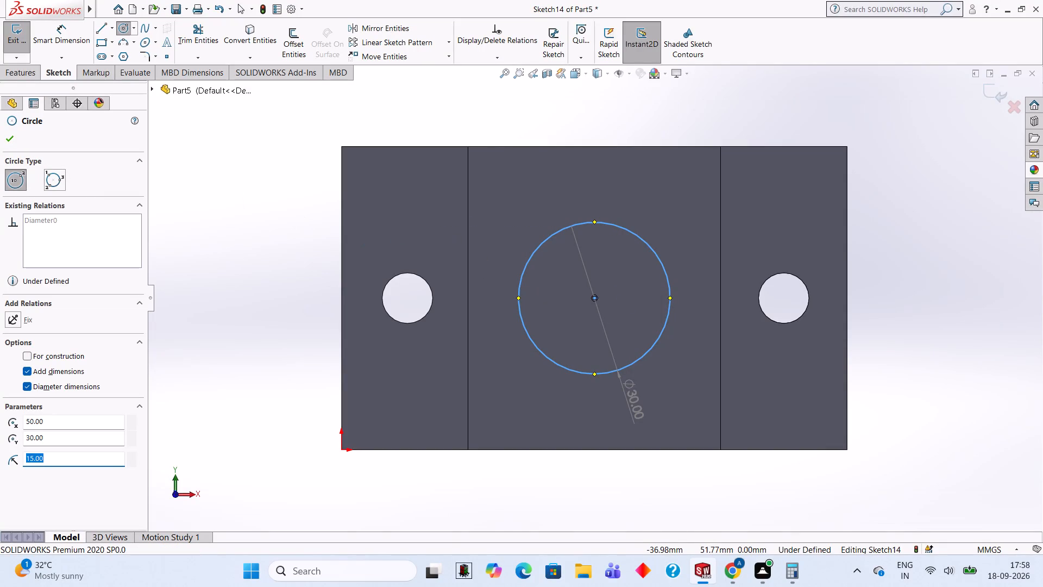
Extrude the 30 mm circle as a blind boss 15 mm out from the raised block's end face, merged with the body.
{"action": "left_click", "coordinate": [17, 71]}
{"action": "left_click", "coordinate": [22, 54]}
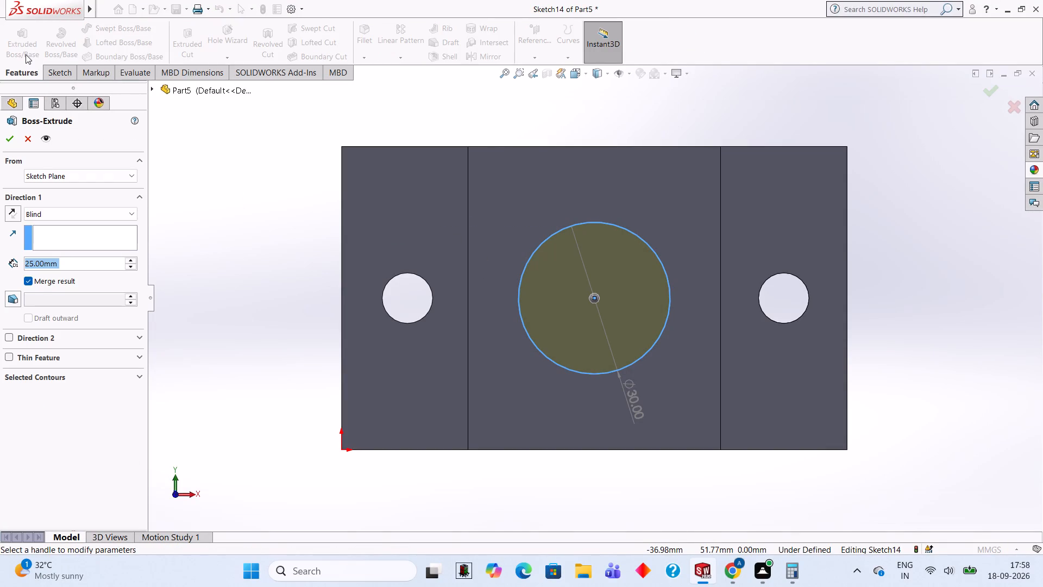
{"action": "type", "text": "30"}
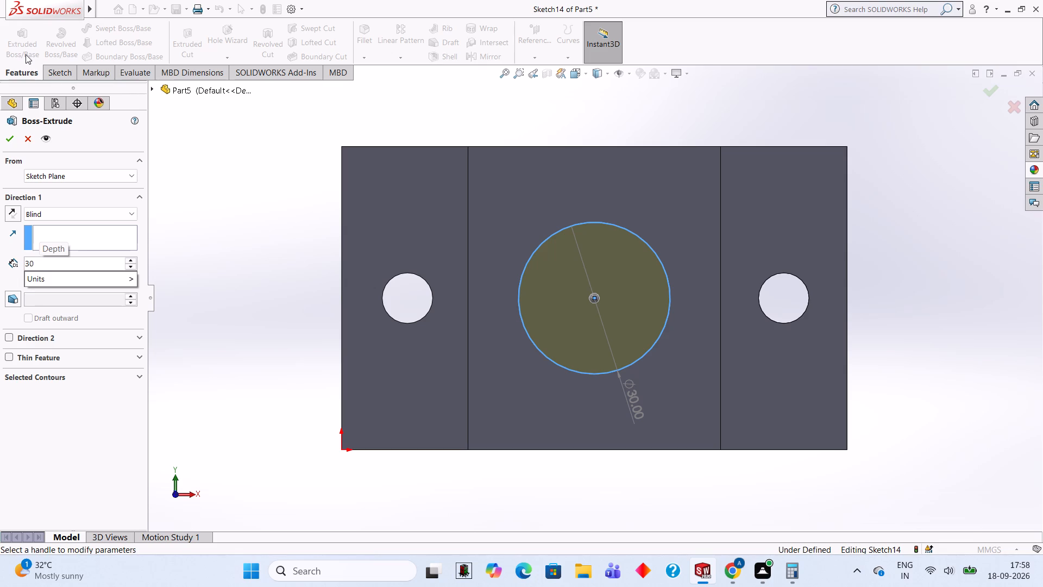
{"action": "key", "text": "BackSpace"}
{"action": "key", "text": "BackSpace"}
{"action": "type", "text": "15"}
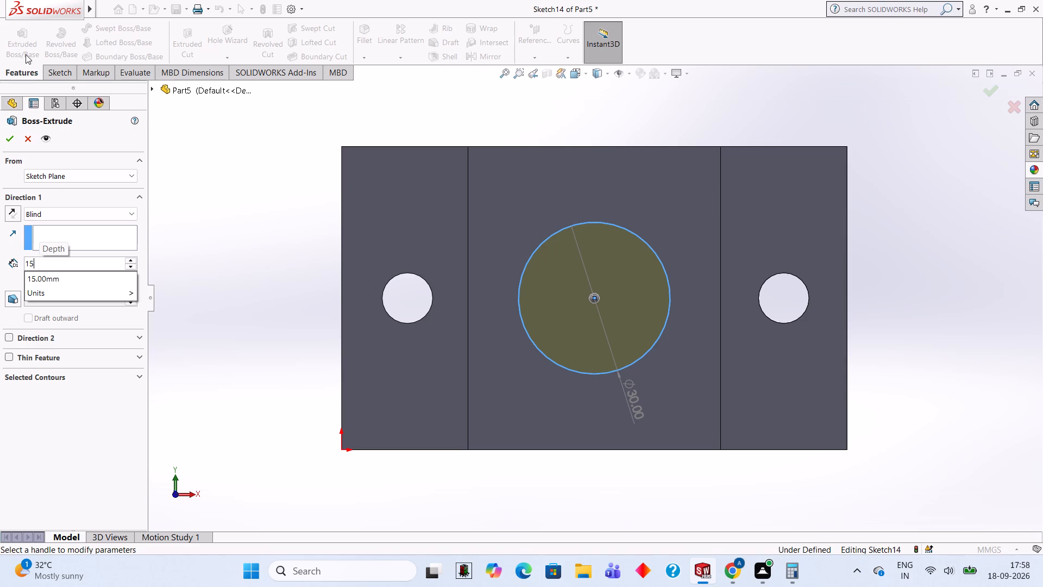
{"action": "left_click", "coordinate": [12, 139]}
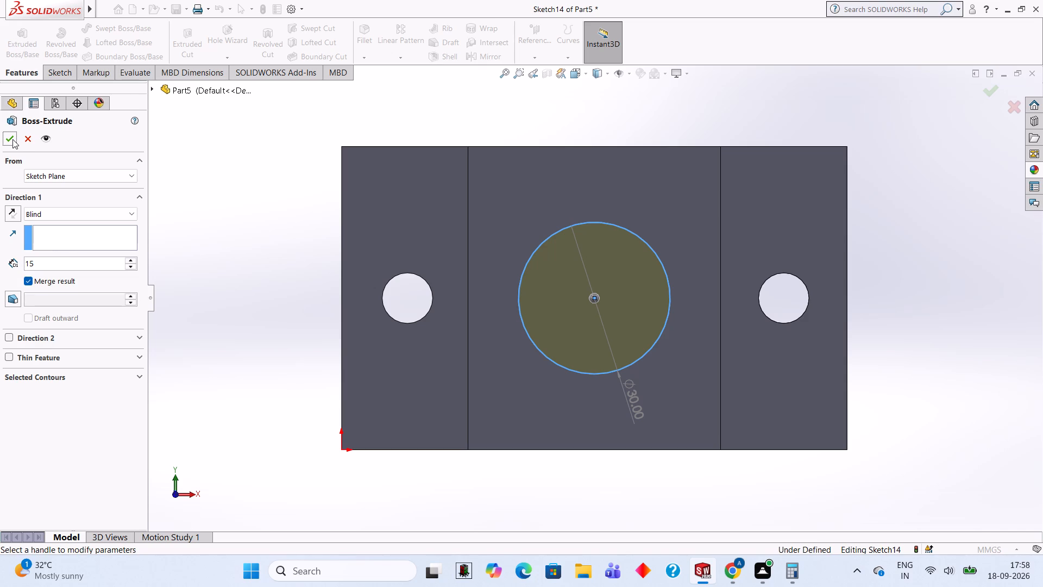
{"action": "left_click", "coordinate": [12, 139]}
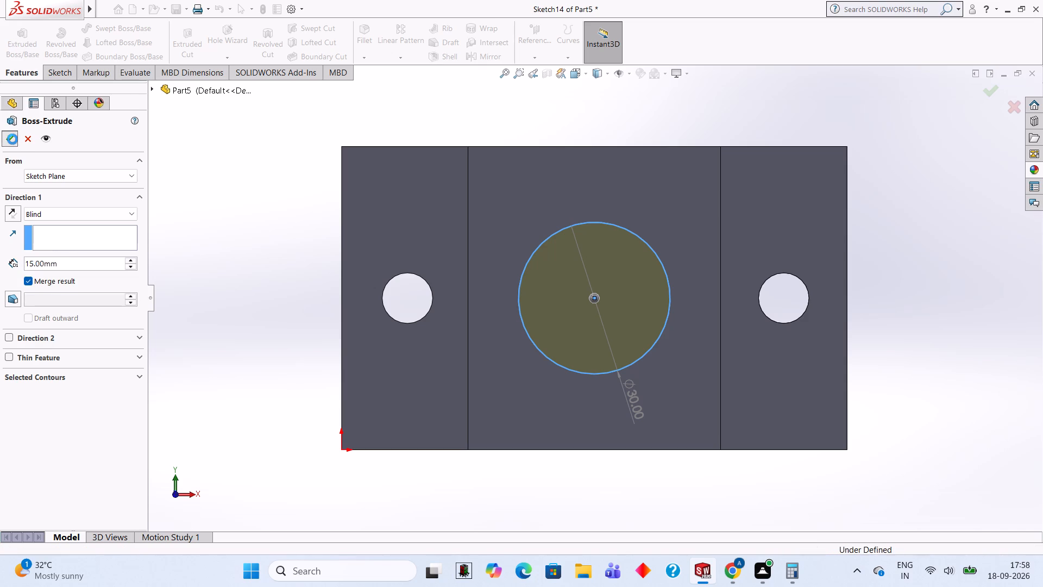
Examine the model from several angles, checking the cylindrical boss, the through slot, the side holes and the underside of the base.
{"action": "middle_click_drag", "start_coordinate": [646, 281], "coordinate": [693, 123]}
{"action": "middle_click_drag", "start_coordinate": [650, 288], "coordinate": [617, 201]}
{"action": "scroll", "coordinate": [619, 232], "scroll_direction": "up", "scroll_amount": 2}
{"action": "middle_click_drag", "start_coordinate": [755, 220], "coordinate": [728, 291]}
{"action": "scroll", "coordinate": [730, 293], "scroll_direction": "down", "scroll_amount": 1}
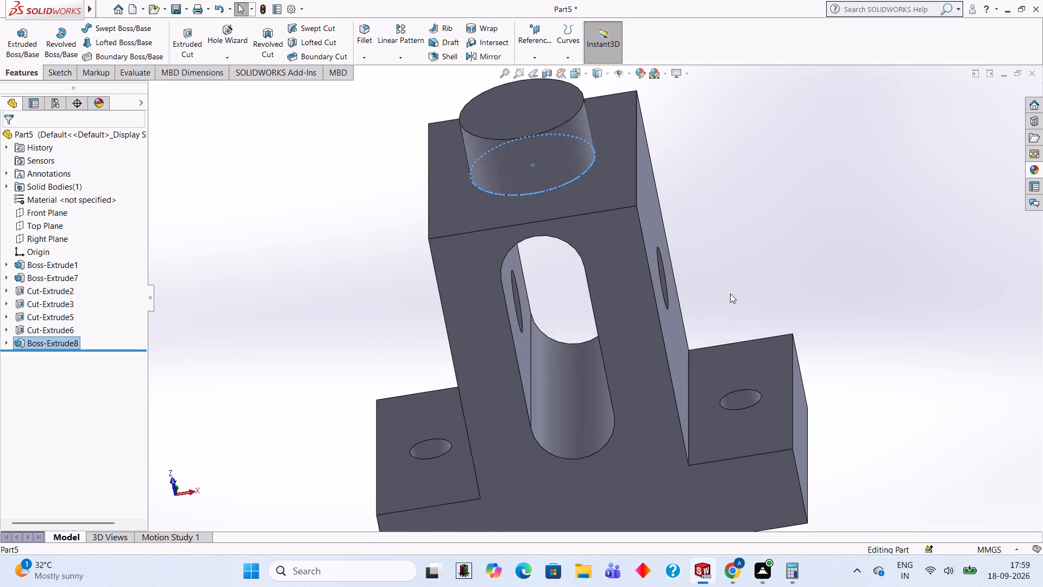
{"action": "scroll", "coordinate": [730, 293], "scroll_direction": "up", "scroll_amount": 2}
{"action": "middle_click_drag", "start_coordinate": [731, 279], "coordinate": [703, 314]}
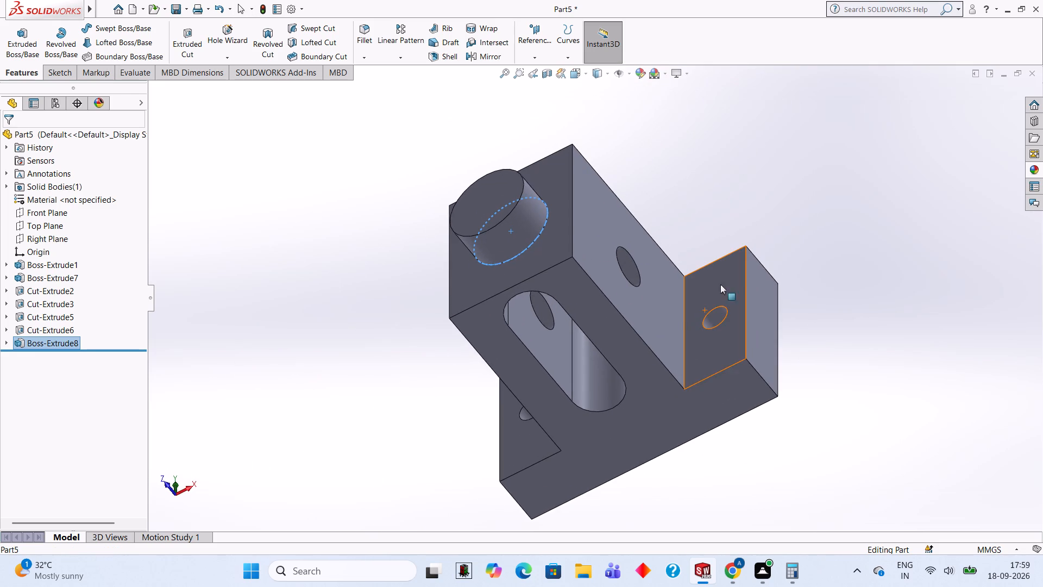
{"action": "middle_click_drag", "start_coordinate": [745, 245], "coordinate": [568, 314]}
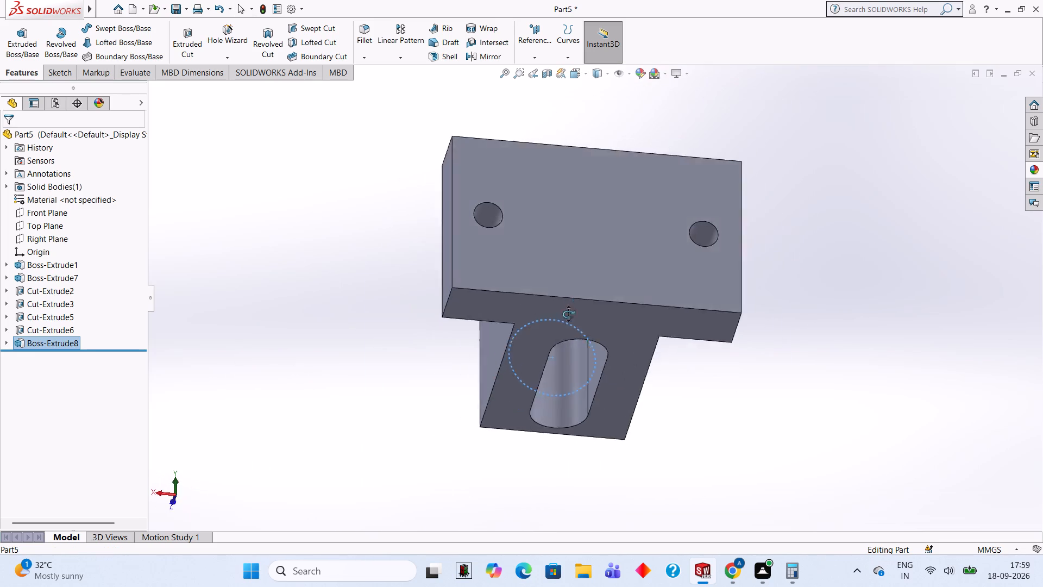
{"action": "middle_click_drag", "start_coordinate": [568, 314], "coordinate": [789, 193]}
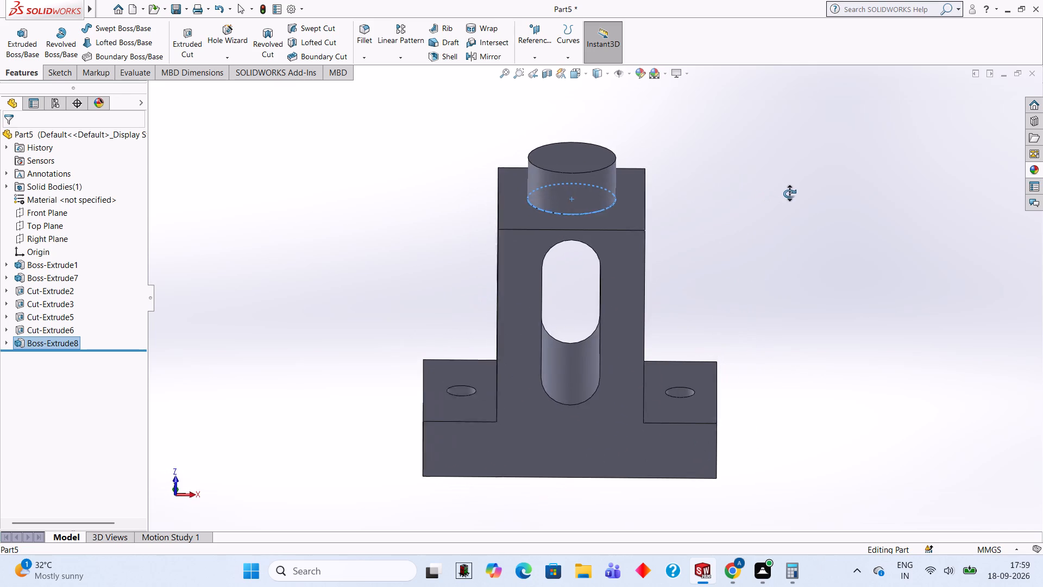
{"action": "middle_click_drag", "start_coordinate": [789, 193], "coordinate": [791, 210]}
{"action": "left_click", "coordinate": [791, 210]}
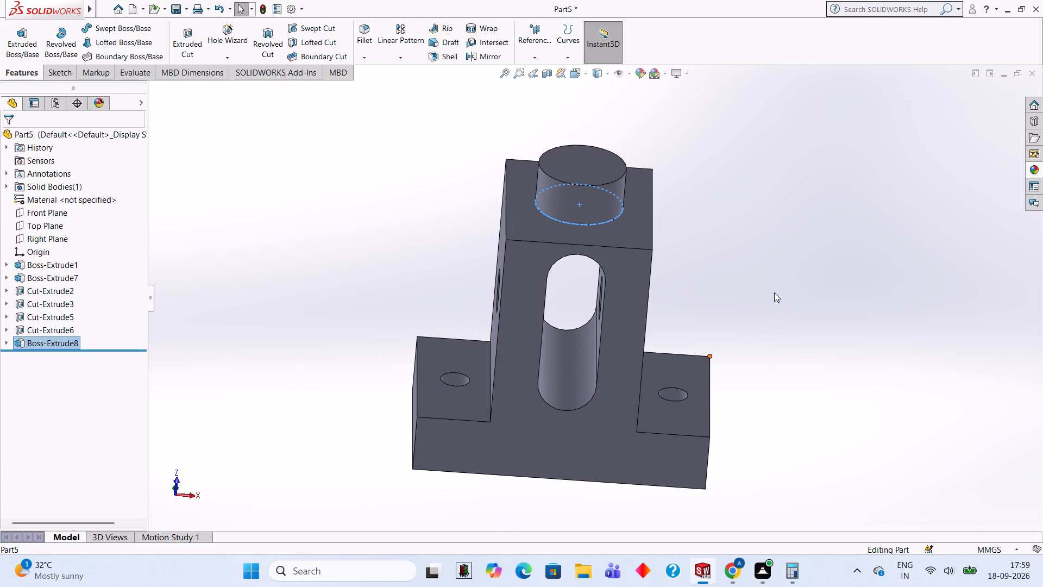
{"action": "middle_click_drag", "start_coordinate": [715, 253], "coordinate": [744, 268]}
{"action": "middle_click_drag", "start_coordinate": [744, 268], "coordinate": [724, 267]}
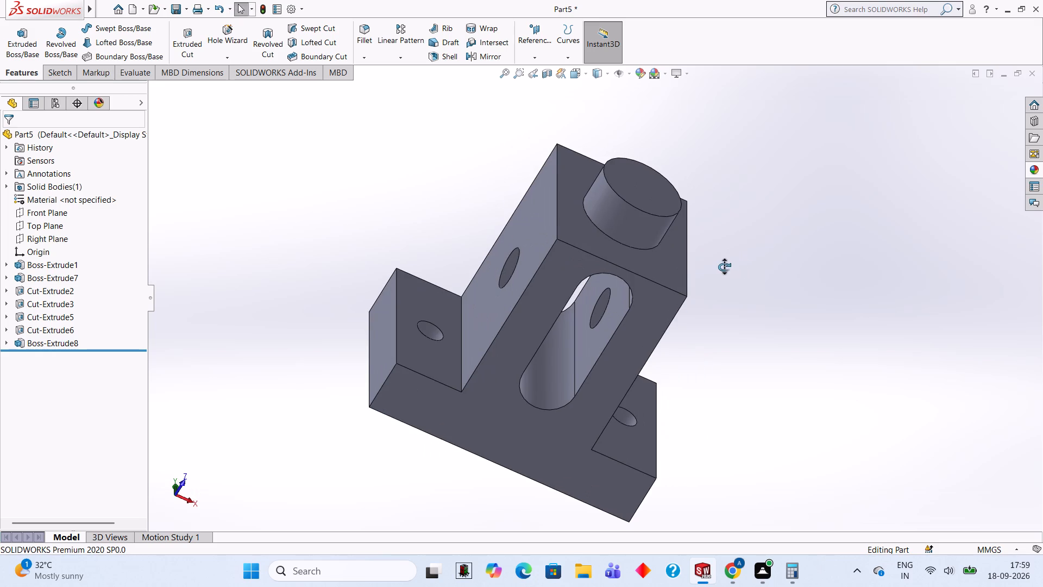
{"action": "middle_click_drag", "start_coordinate": [724, 267], "coordinate": [644, 210]}
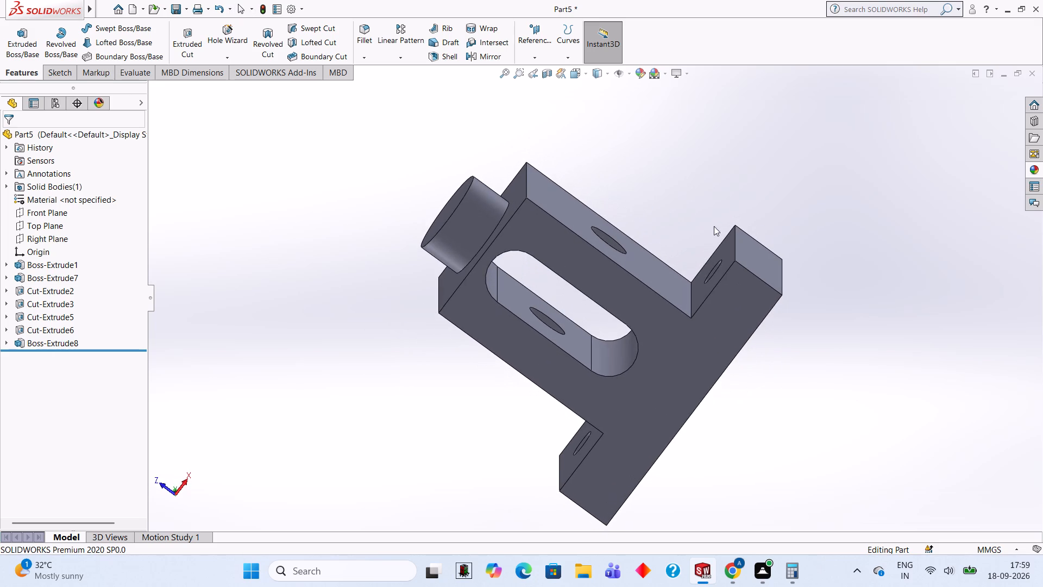
{"action": "middle_click_drag", "start_coordinate": [714, 226], "coordinate": [761, 226]}
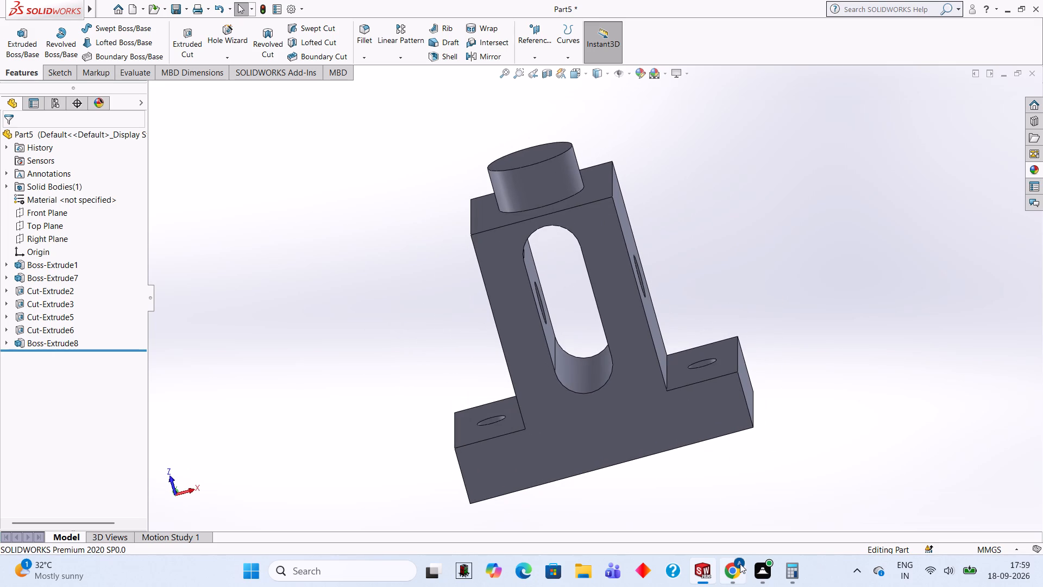
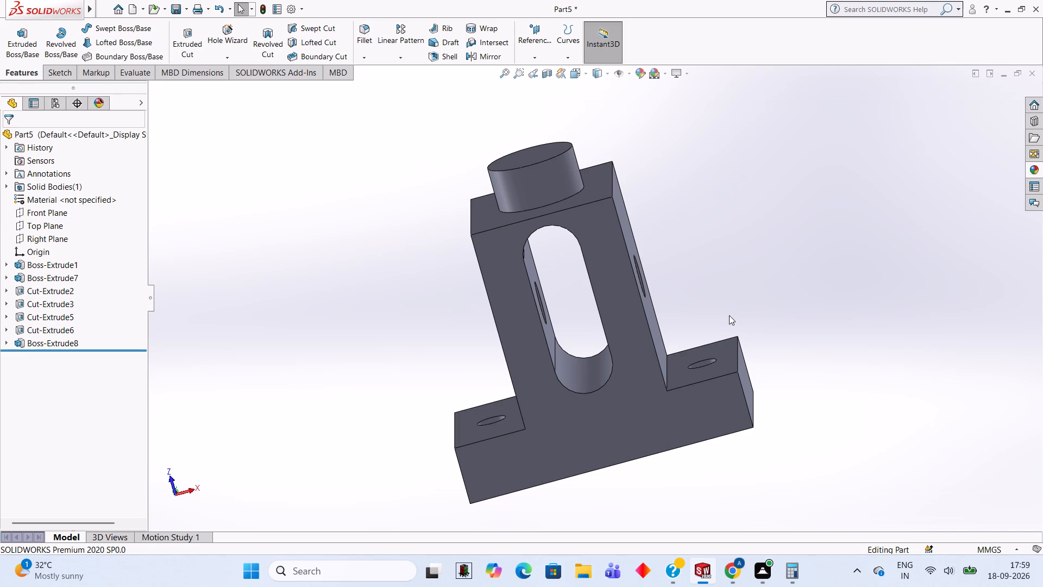
Examine the model from several angles, checking the cylindrical boss, the through slot, the side holes and the base-step holes.
{"action": "middle_click_drag", "start_coordinate": [786, 243], "coordinate": [765, 344]}
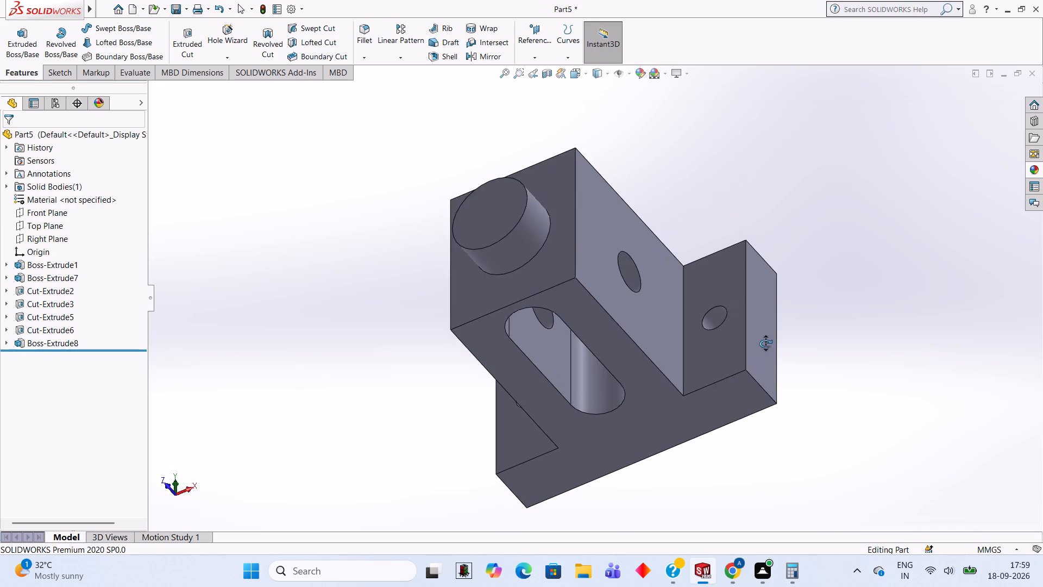
{"action": "middle_click_drag", "start_coordinate": [765, 344], "coordinate": [860, 308]}
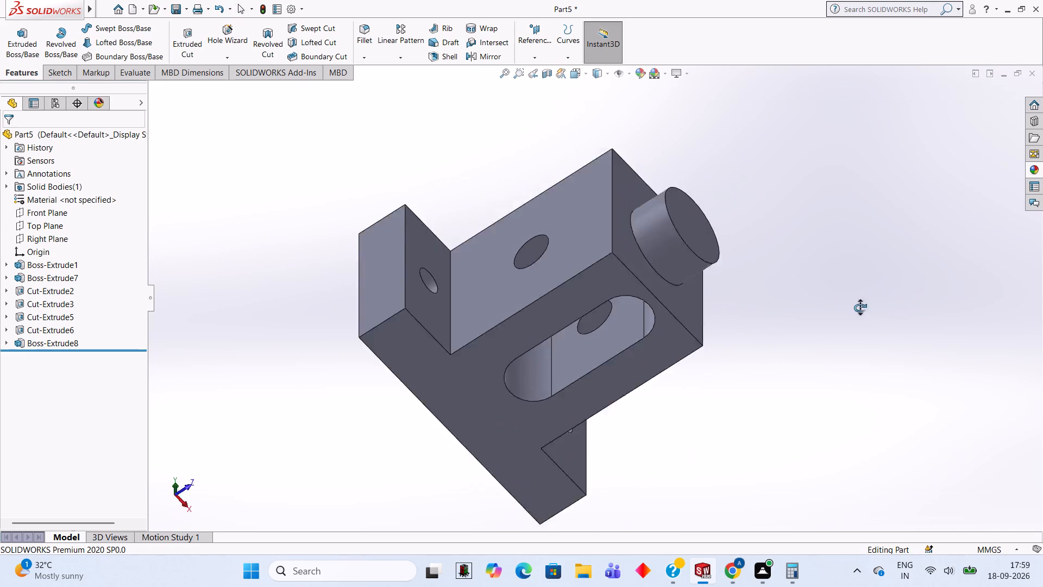
{"action": "middle_click_drag", "start_coordinate": [860, 308], "coordinate": [881, 299]}
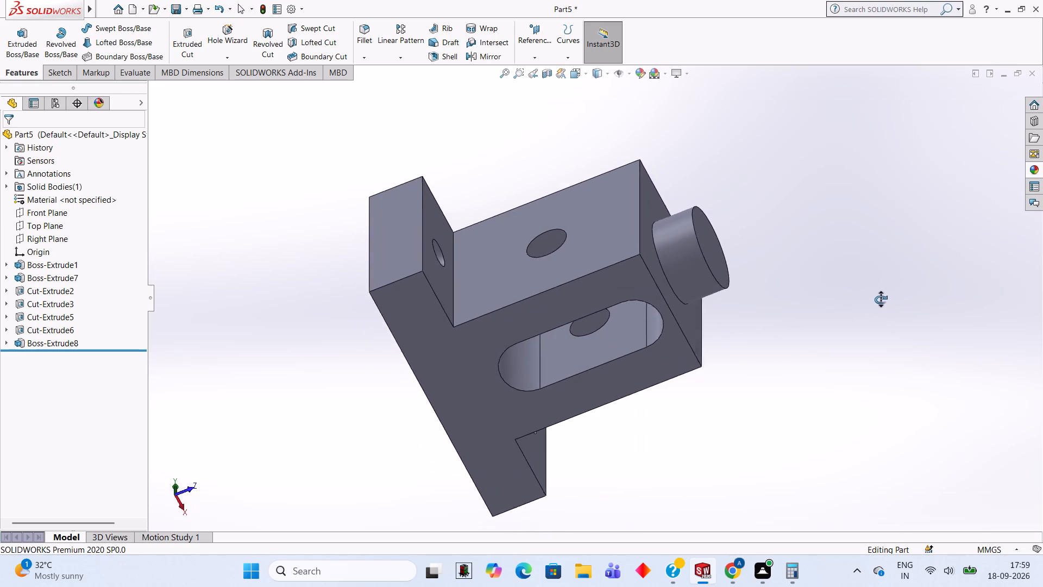
{"action": "middle_click_drag", "start_coordinate": [881, 299], "coordinate": [856, 283]}
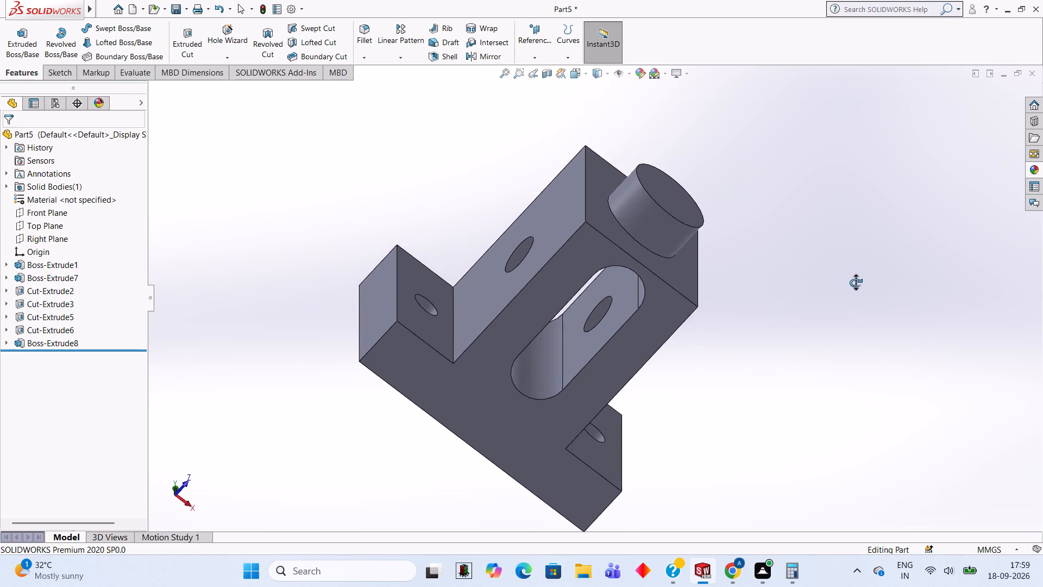
{"action": "middle_click_drag", "start_coordinate": [856, 283], "coordinate": [787, 245]}
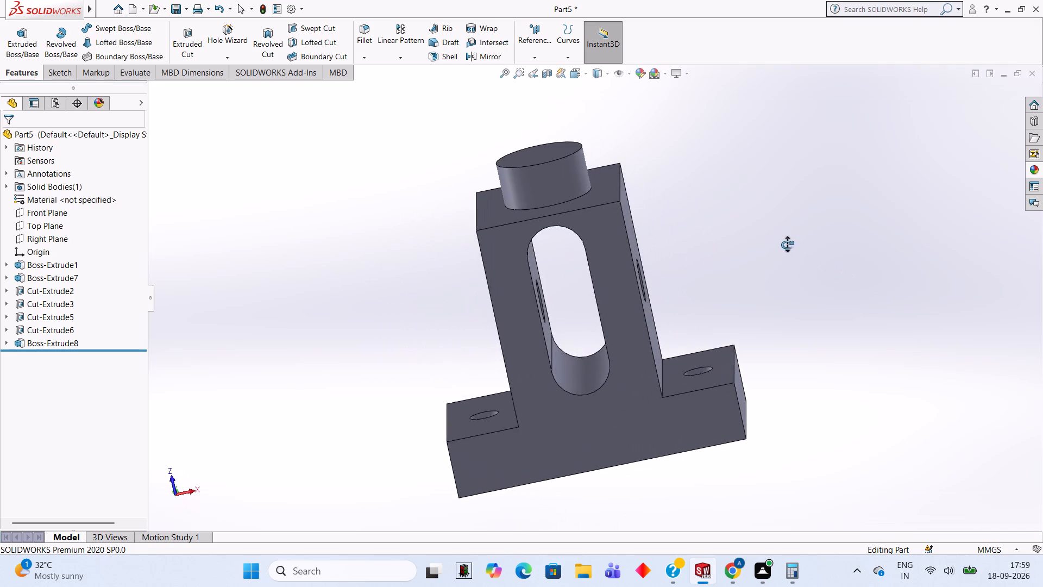
{"action": "middle_click_drag", "start_coordinate": [787, 245], "coordinate": [725, 284]}
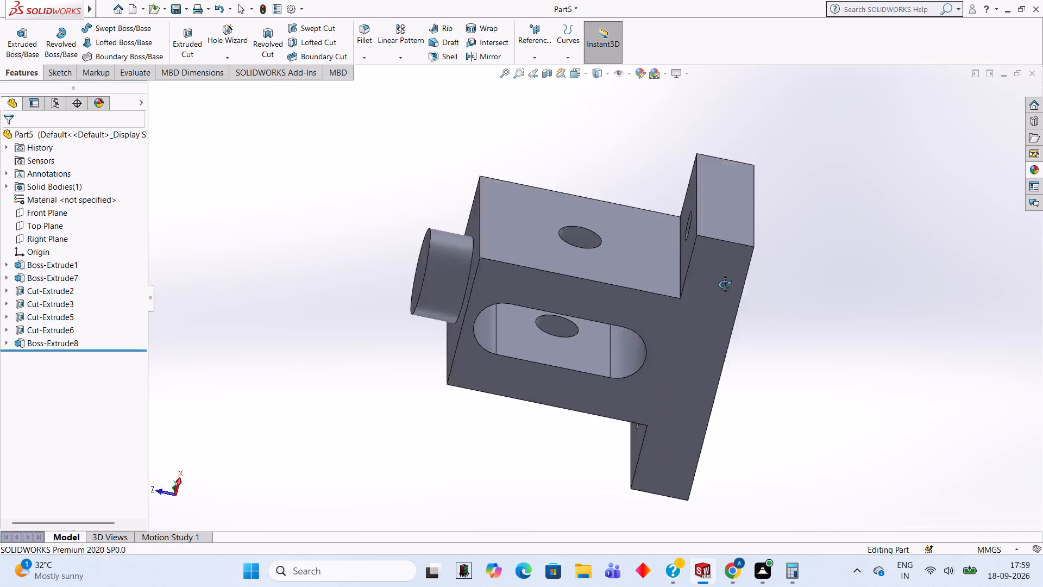
{"action": "middle_click_drag", "start_coordinate": [725, 284], "coordinate": [272, 347]}
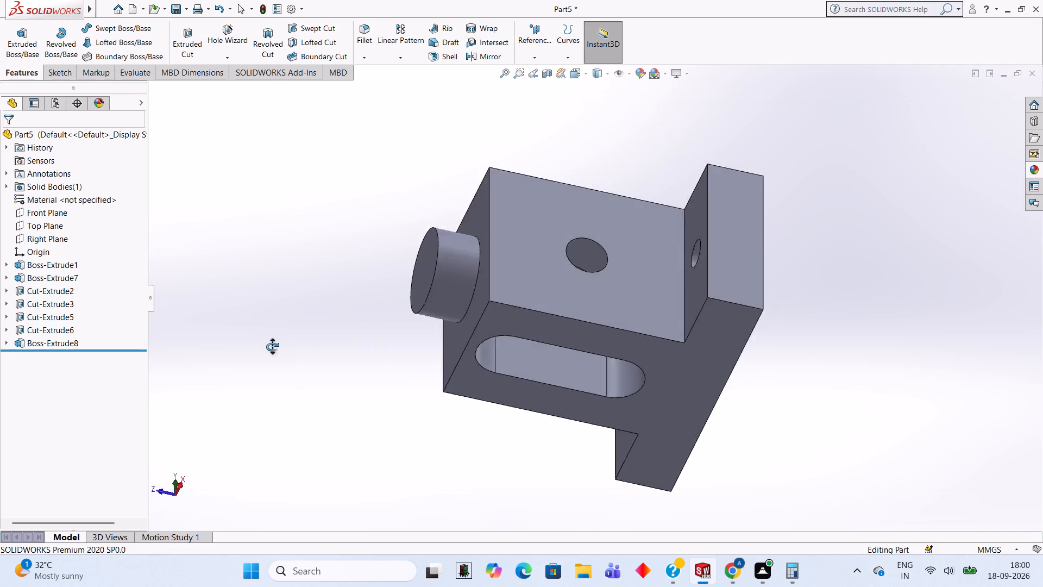
{"action": "middle_click_drag", "start_coordinate": [272, 347], "coordinate": [735, 293]}
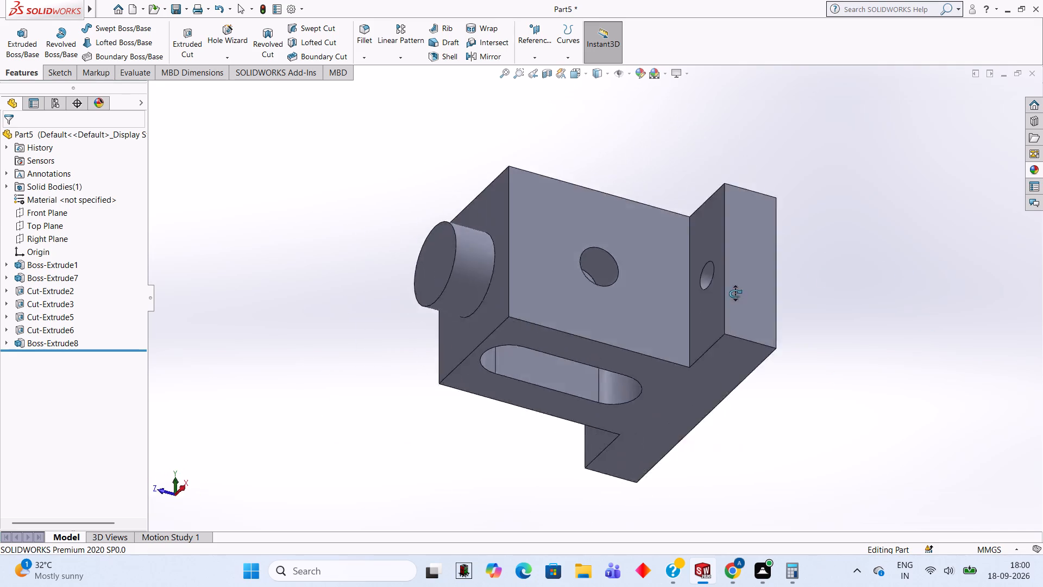
{"action": "middle_click_drag", "start_coordinate": [735, 293], "coordinate": [792, 200]}
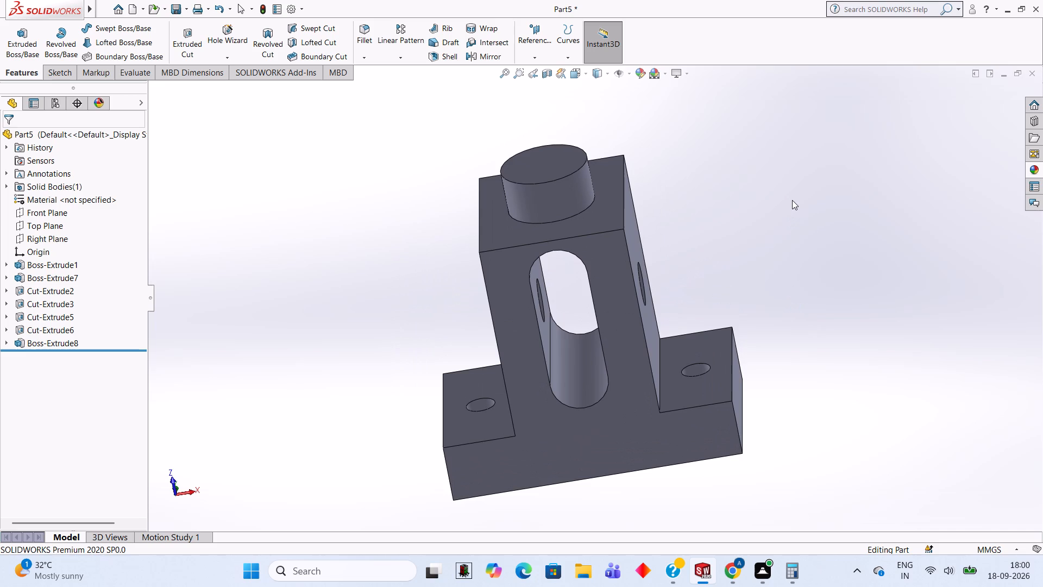
{"action": "middle_click_drag", "start_coordinate": [792, 200], "coordinate": [797, 221]}
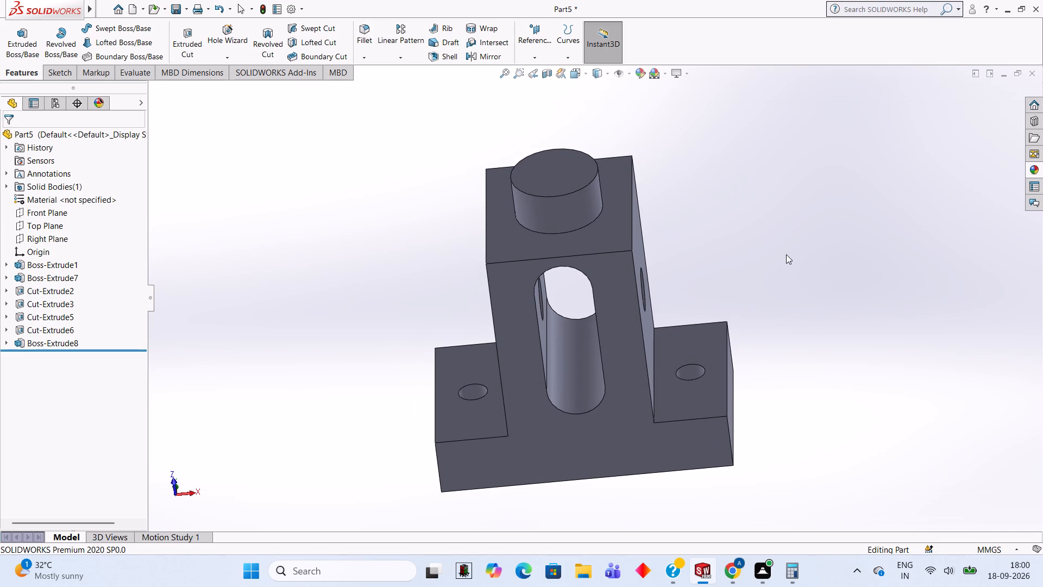
{"action": "scroll", "coordinate": [786, 254], "scroll_direction": "down", "scroll_amount": 1}
{"action": "scroll", "coordinate": [783, 305], "scroll_direction": "up", "scroll_amount": 3}
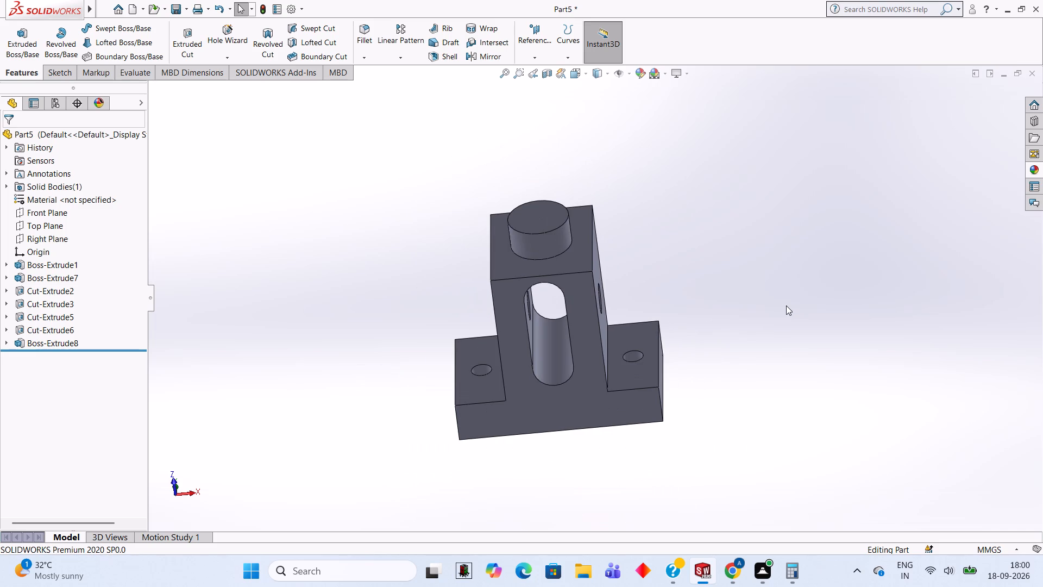
{"action": "scroll", "coordinate": [744, 314], "scroll_direction": "down", "scroll_amount": 1}
{"action": "scroll", "coordinate": [741, 314], "scroll_direction": "up", "scroll_amount": 1}
{"action": "scroll", "coordinate": [337, 422], "scroll_direction": "down", "scroll_amount": 1}
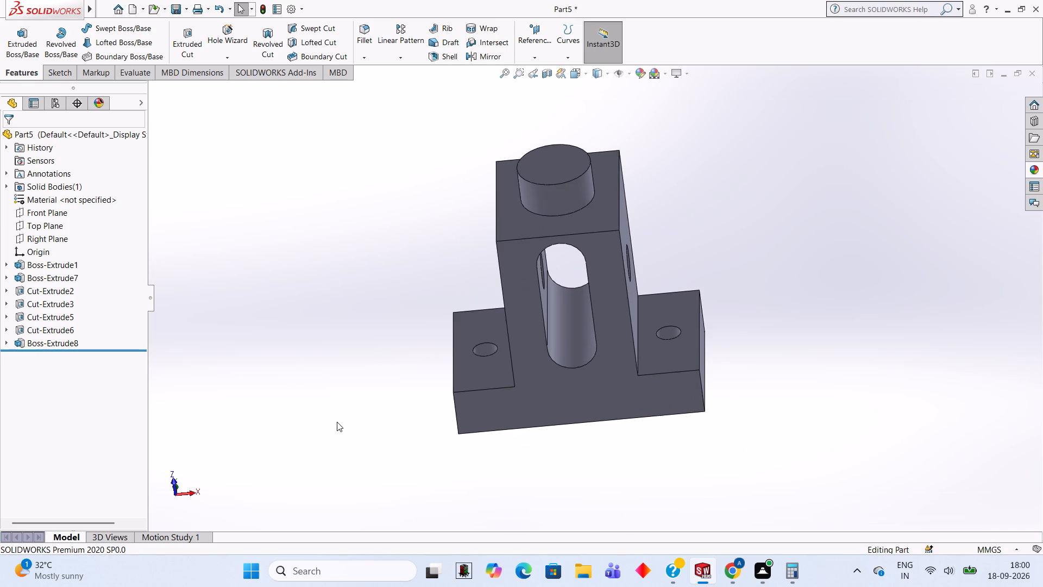
{"action": "scroll", "coordinate": [337, 422], "scroll_direction": "up", "scroll_amount": 1}
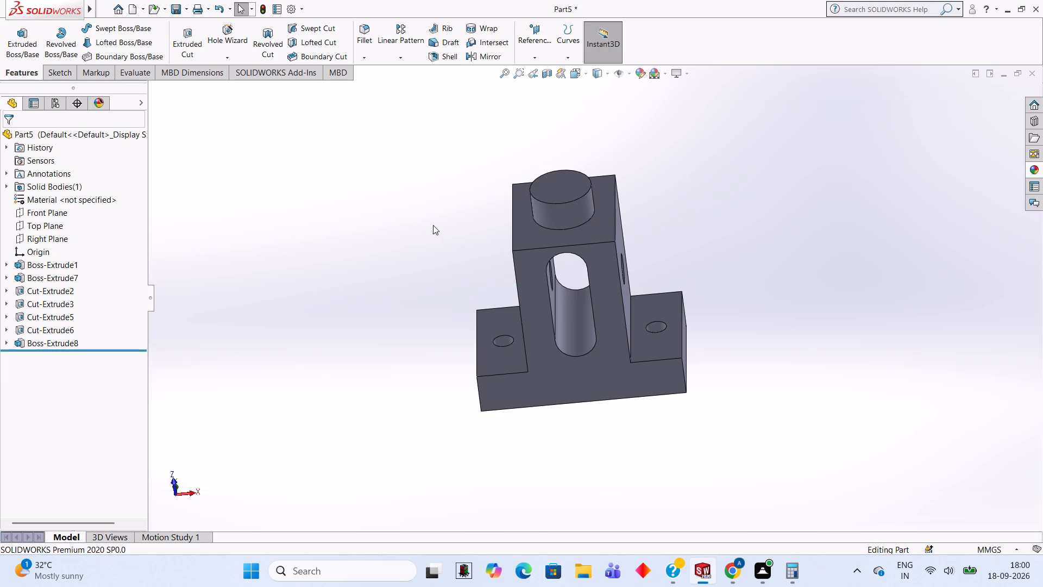
{"action": "scroll", "coordinate": [433, 225], "scroll_direction": "down", "scroll_amount": 1}
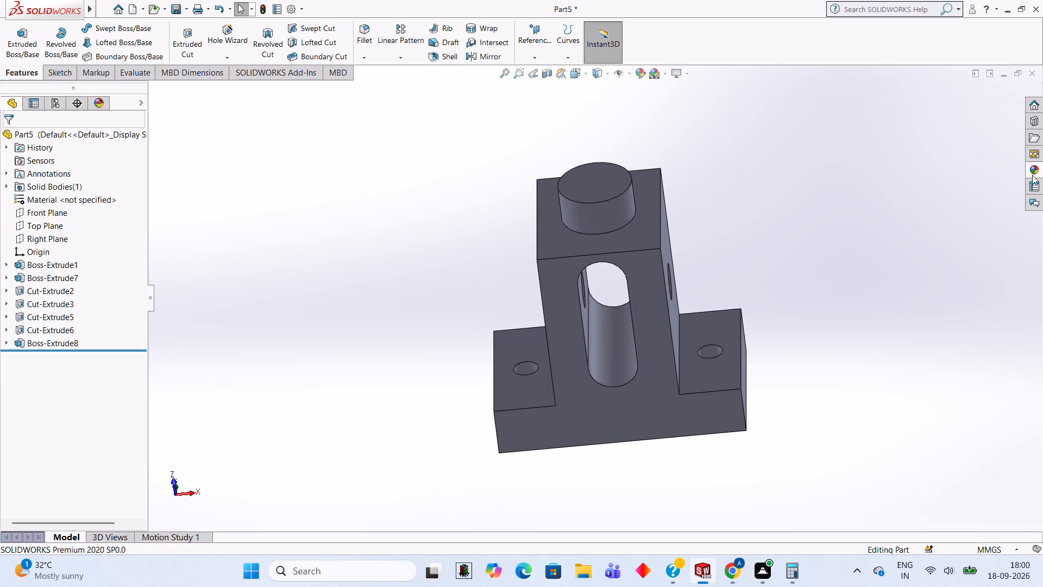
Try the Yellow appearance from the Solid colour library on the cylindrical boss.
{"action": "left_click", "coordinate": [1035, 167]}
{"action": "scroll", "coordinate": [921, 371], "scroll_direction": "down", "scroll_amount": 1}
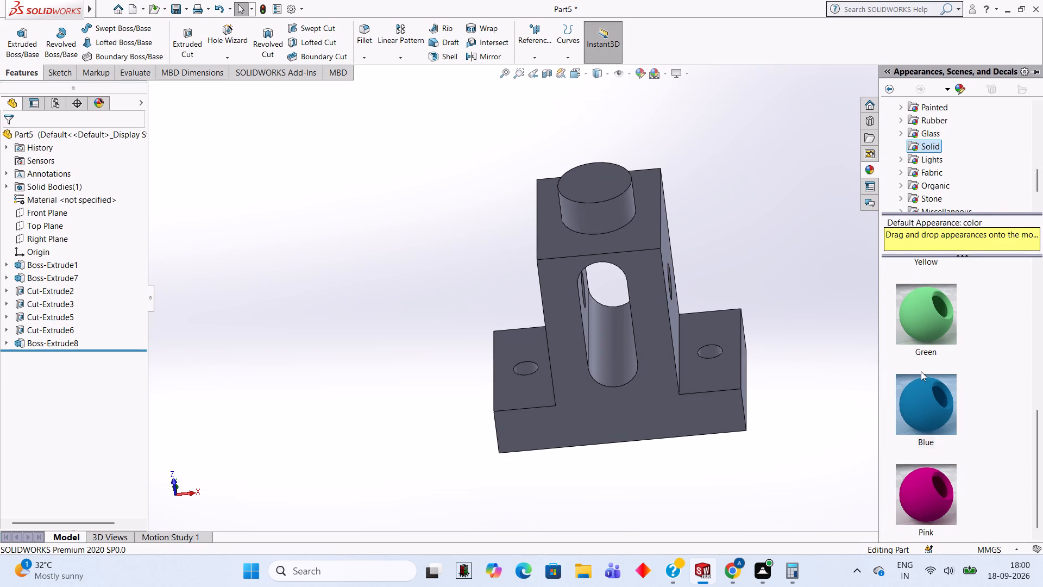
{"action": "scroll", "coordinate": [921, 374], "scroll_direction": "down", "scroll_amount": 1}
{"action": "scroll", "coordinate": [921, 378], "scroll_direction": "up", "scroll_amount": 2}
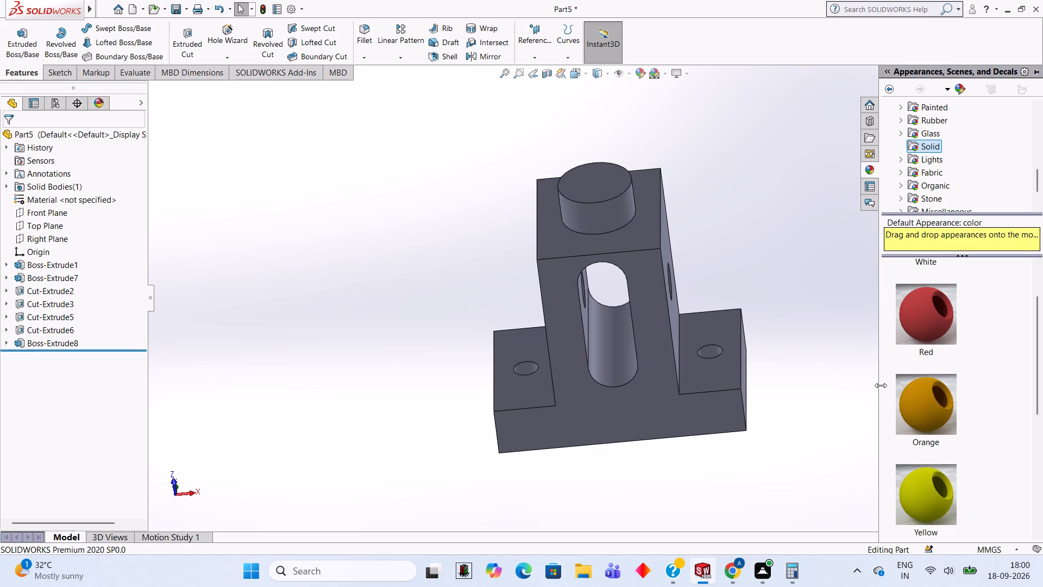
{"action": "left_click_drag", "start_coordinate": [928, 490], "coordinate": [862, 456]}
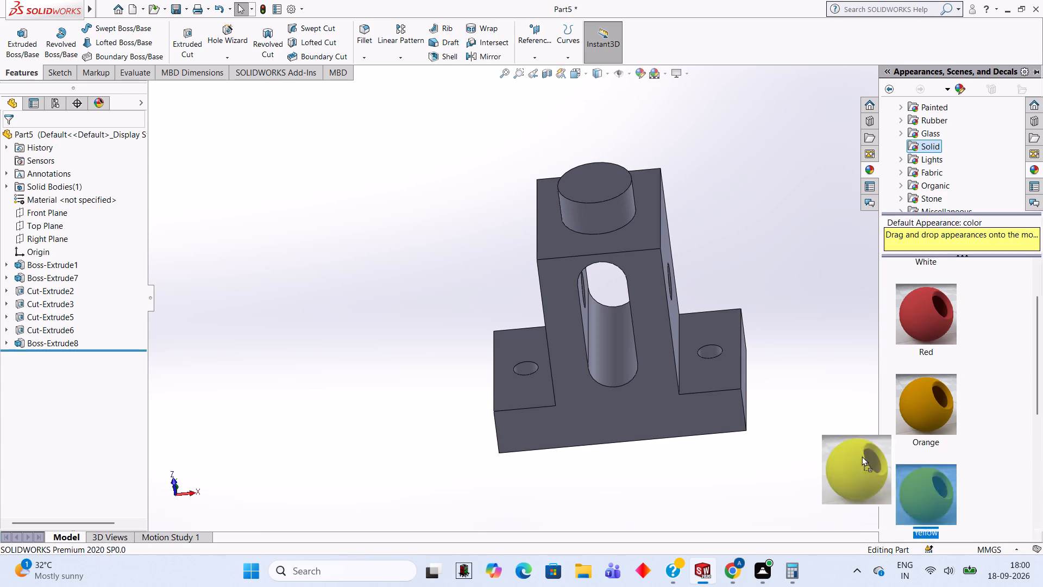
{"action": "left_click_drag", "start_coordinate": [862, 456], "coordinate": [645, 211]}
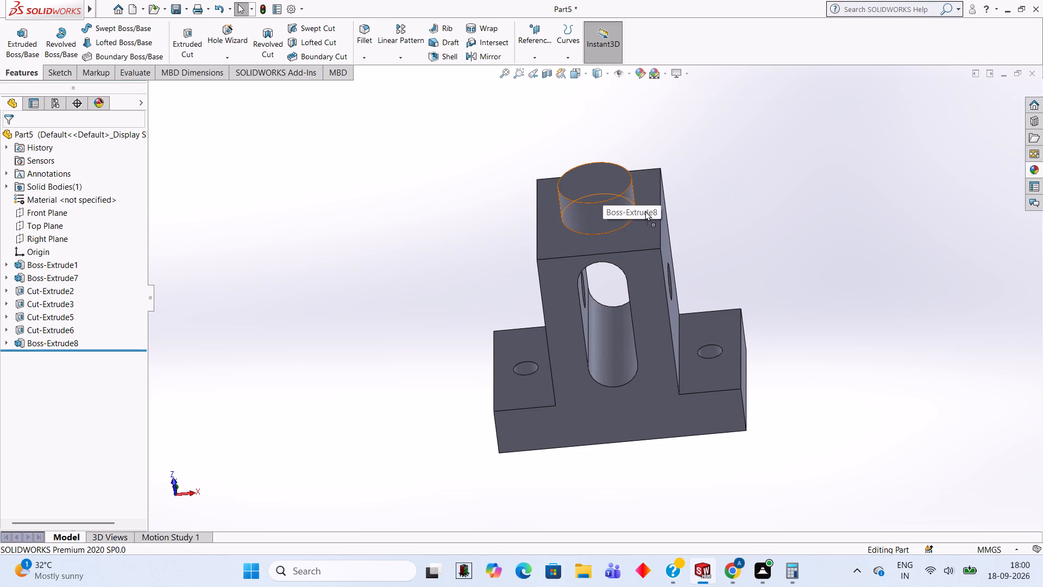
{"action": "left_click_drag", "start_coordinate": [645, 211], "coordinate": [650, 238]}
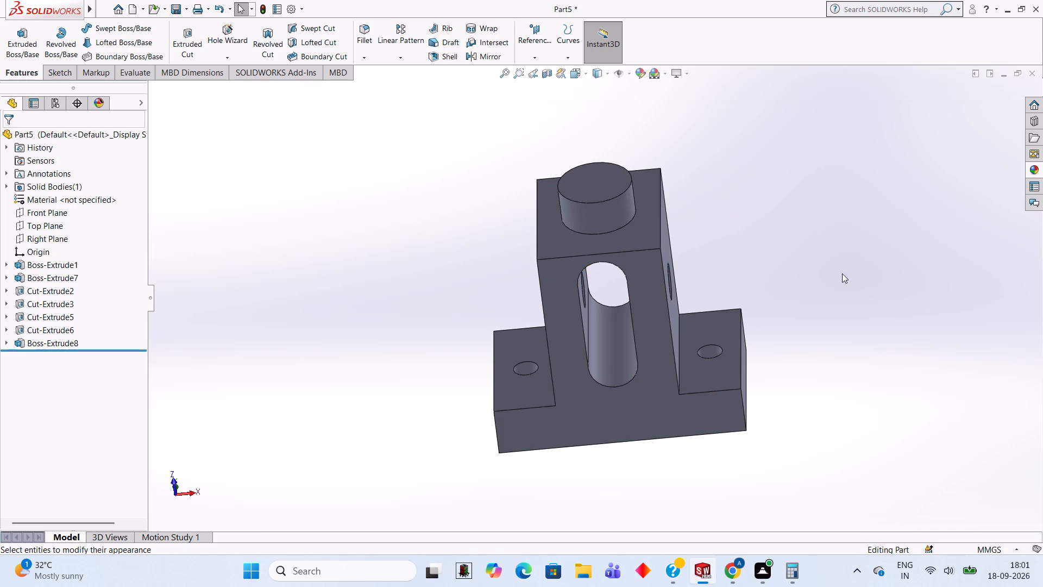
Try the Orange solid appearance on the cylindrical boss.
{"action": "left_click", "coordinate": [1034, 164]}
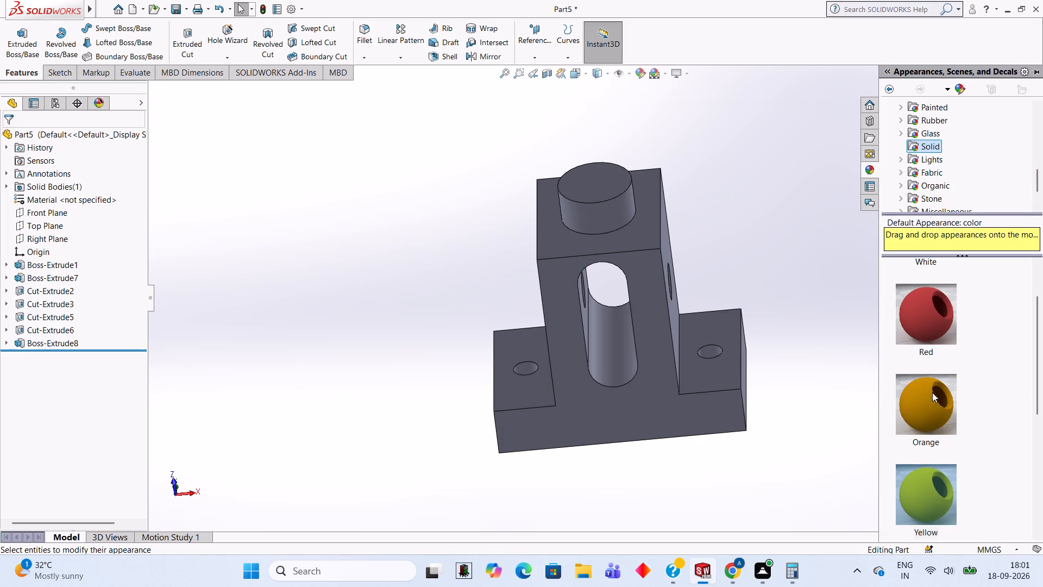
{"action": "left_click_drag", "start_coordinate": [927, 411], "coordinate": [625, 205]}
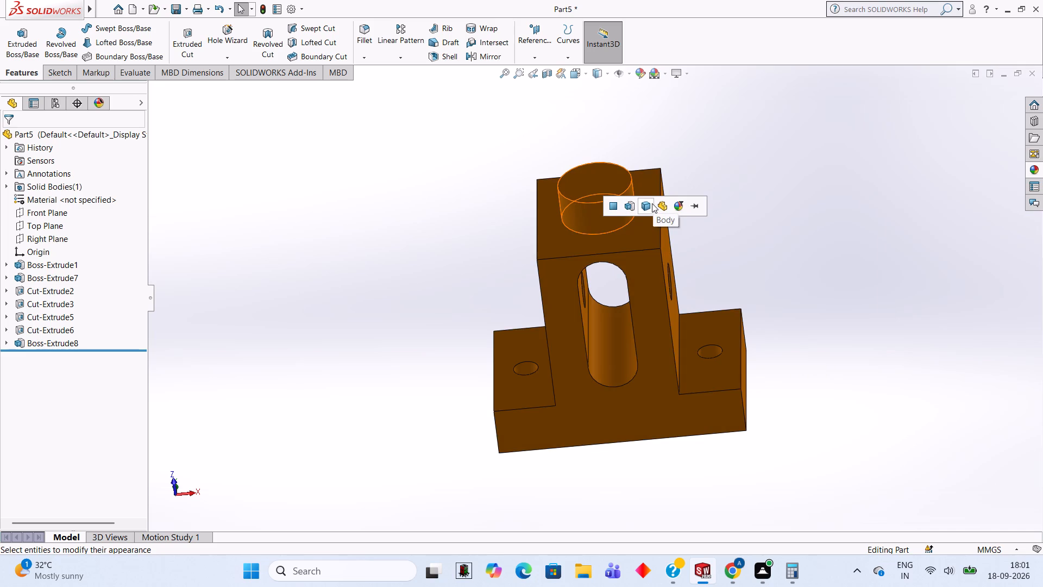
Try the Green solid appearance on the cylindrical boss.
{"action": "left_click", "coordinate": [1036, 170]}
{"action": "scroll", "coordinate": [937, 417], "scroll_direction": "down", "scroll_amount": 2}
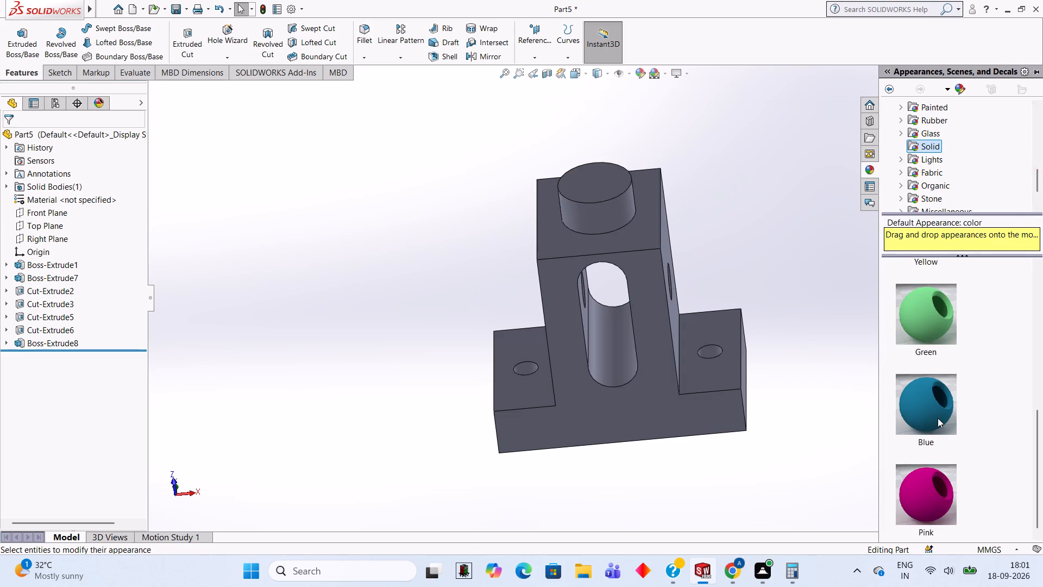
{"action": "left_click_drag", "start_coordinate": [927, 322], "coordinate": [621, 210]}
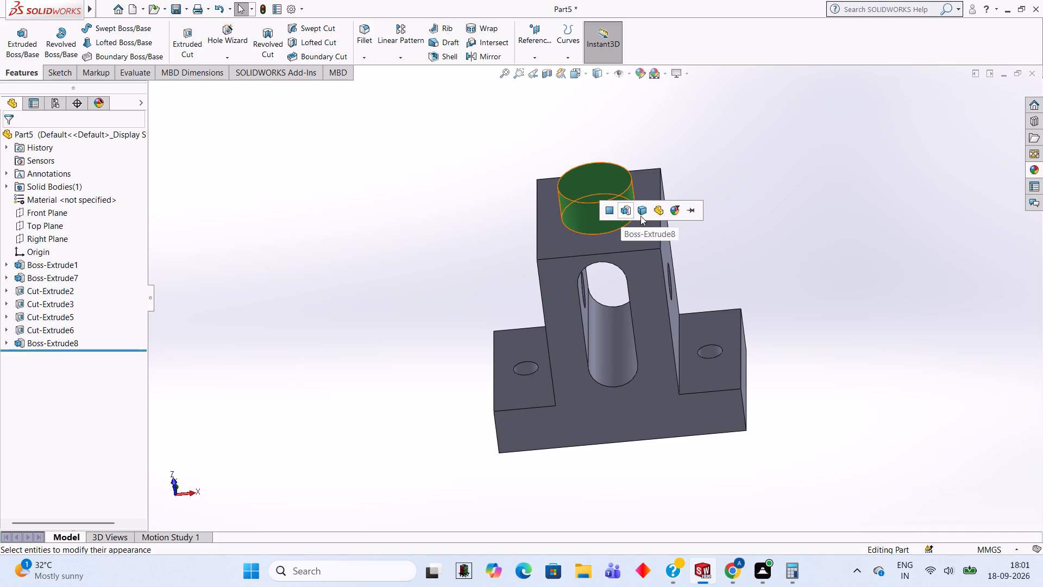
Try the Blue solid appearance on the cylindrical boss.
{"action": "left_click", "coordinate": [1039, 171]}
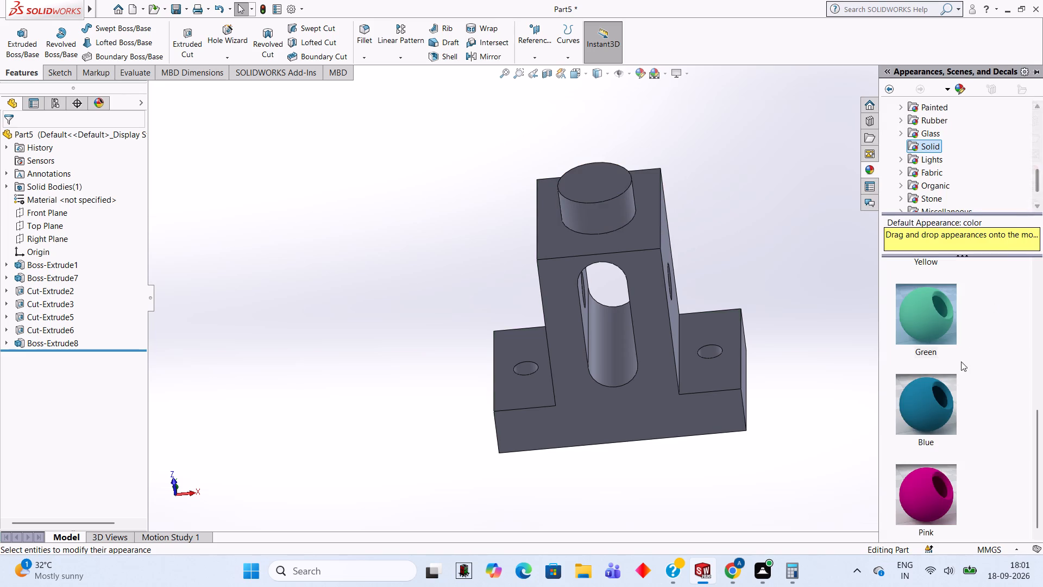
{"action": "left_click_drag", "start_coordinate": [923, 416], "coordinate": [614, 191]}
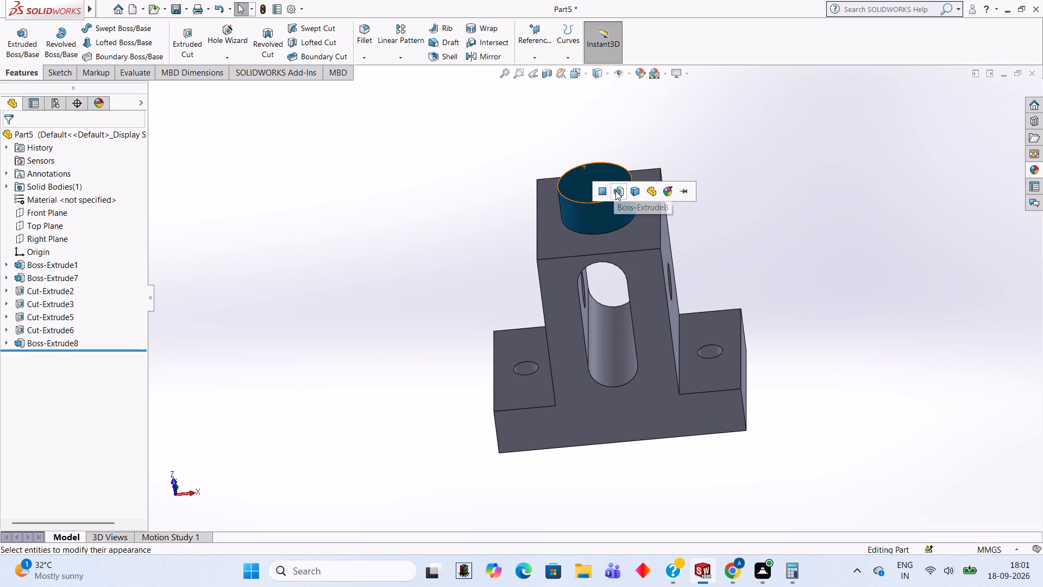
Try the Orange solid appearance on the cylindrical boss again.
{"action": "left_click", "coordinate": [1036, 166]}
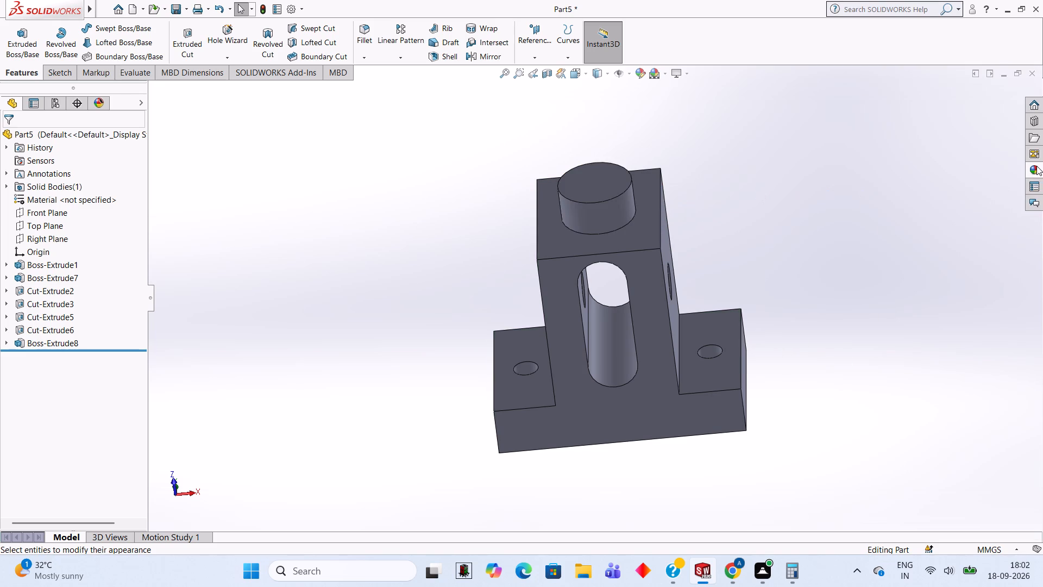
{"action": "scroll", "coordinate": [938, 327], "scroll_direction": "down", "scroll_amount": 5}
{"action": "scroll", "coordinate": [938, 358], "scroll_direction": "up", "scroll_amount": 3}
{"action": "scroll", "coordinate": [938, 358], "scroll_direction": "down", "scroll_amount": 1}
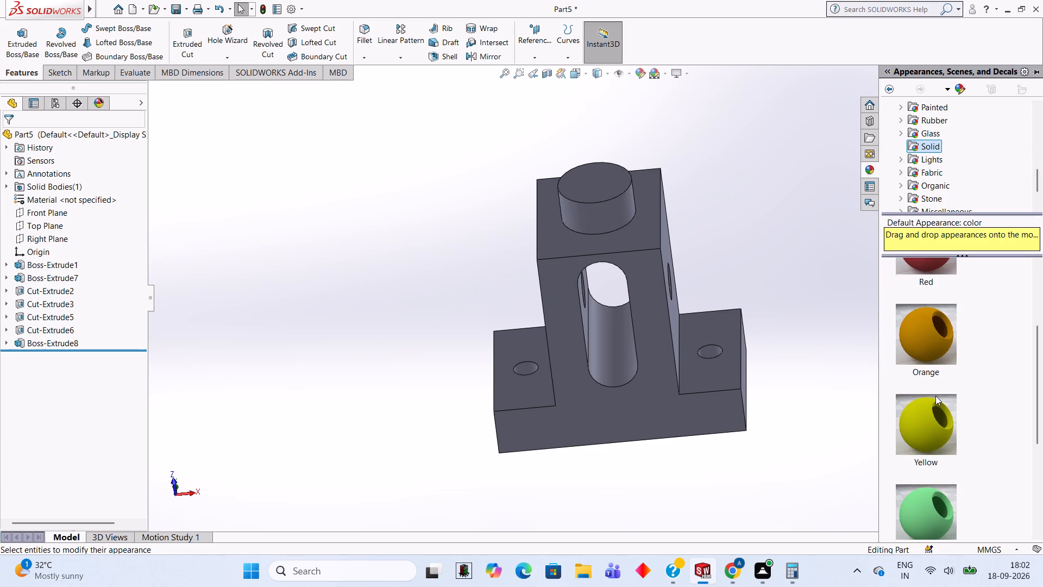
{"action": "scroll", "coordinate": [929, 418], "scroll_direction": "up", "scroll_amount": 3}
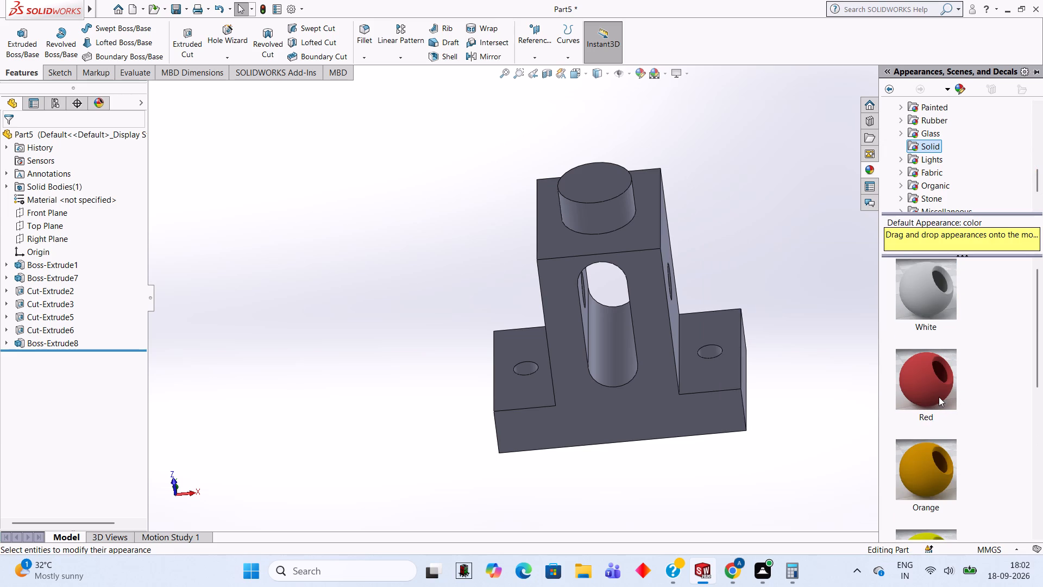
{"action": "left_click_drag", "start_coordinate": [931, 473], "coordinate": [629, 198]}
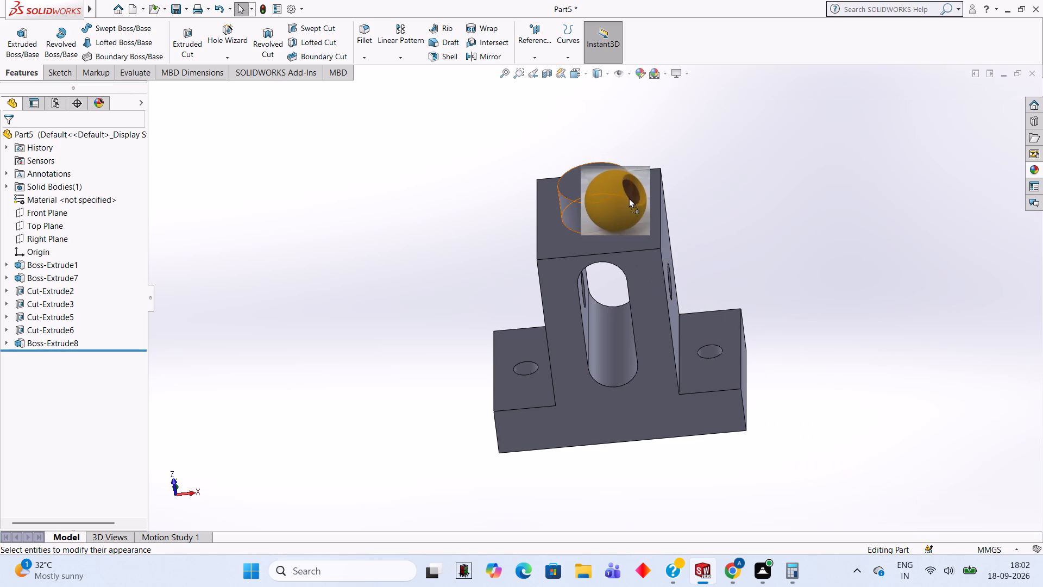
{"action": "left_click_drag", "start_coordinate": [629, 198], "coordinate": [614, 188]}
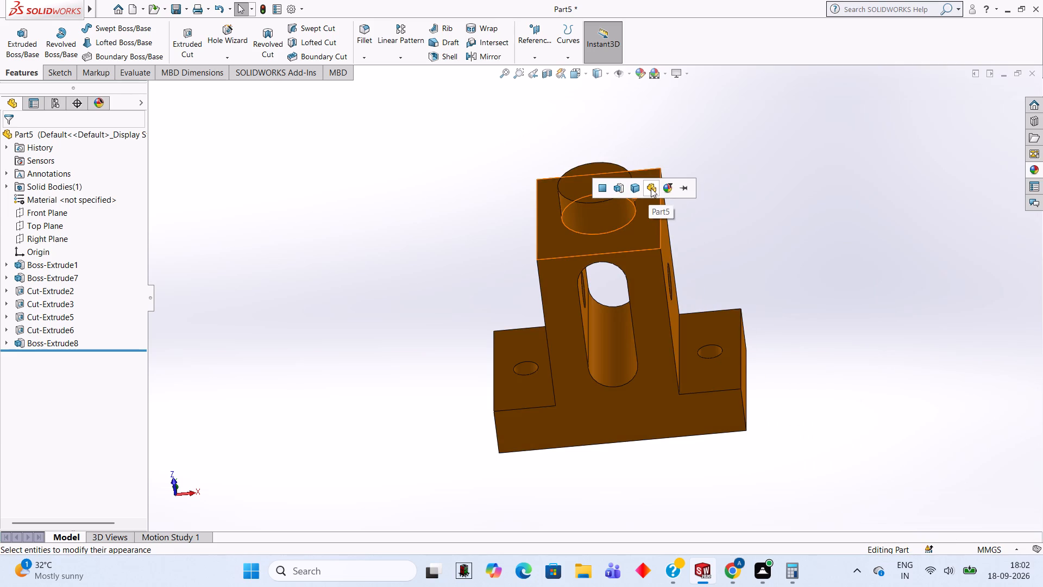
Apply the Pink solid appearance to the whole body, using the cylindrical boss as the drop target.
{"action": "left_click", "coordinate": [1038, 169]}
{"action": "scroll", "coordinate": [949, 426], "scroll_direction": "down", "scroll_amount": 2}
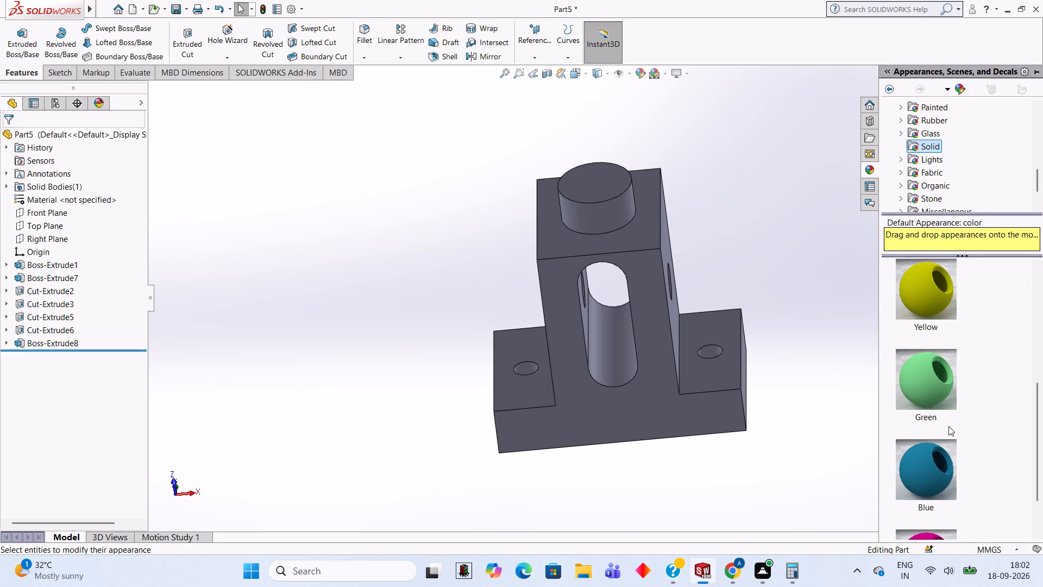
{"action": "scroll", "coordinate": [948, 426], "scroll_direction": "down", "scroll_amount": 2}
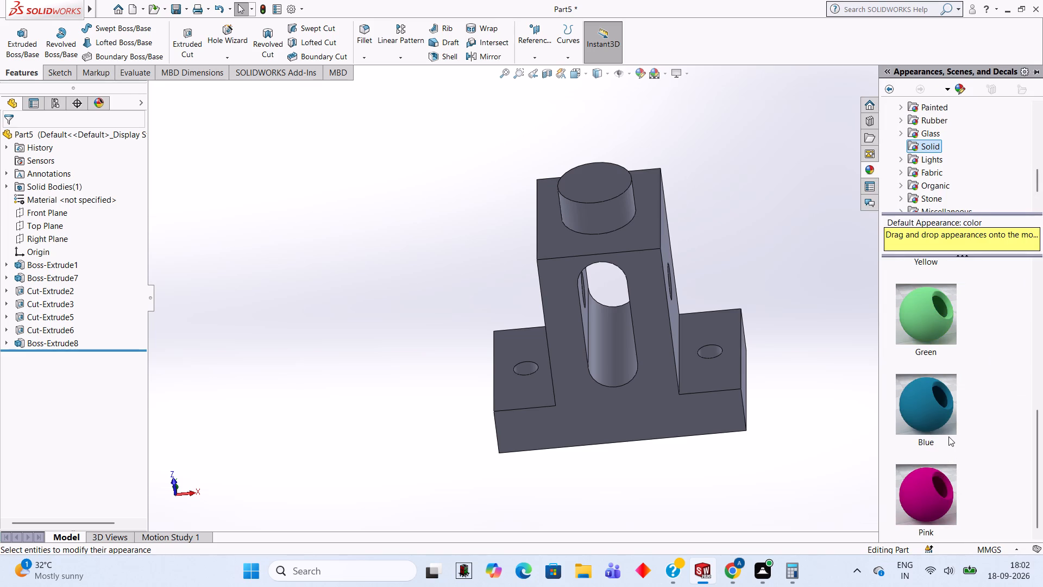
{"action": "scroll", "coordinate": [948, 430], "scroll_direction": "down", "scroll_amount": 2}
{"action": "scroll", "coordinate": [947, 502], "scroll_direction": "down", "scroll_amount": 1}
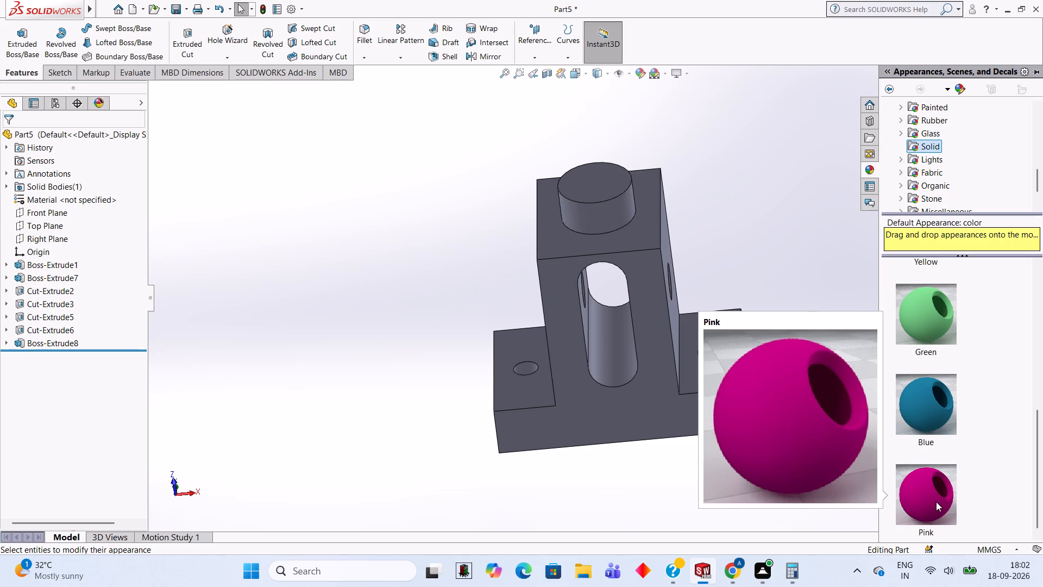
{"action": "left_click_drag", "start_coordinate": [936, 502], "coordinate": [605, 196]}
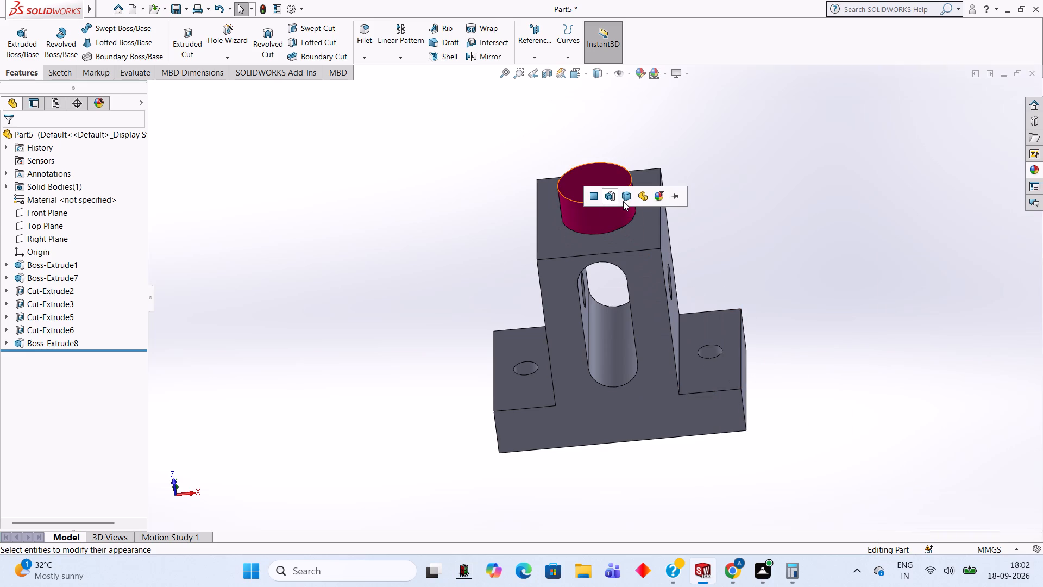
{"action": "left_click", "coordinate": [623, 201]}
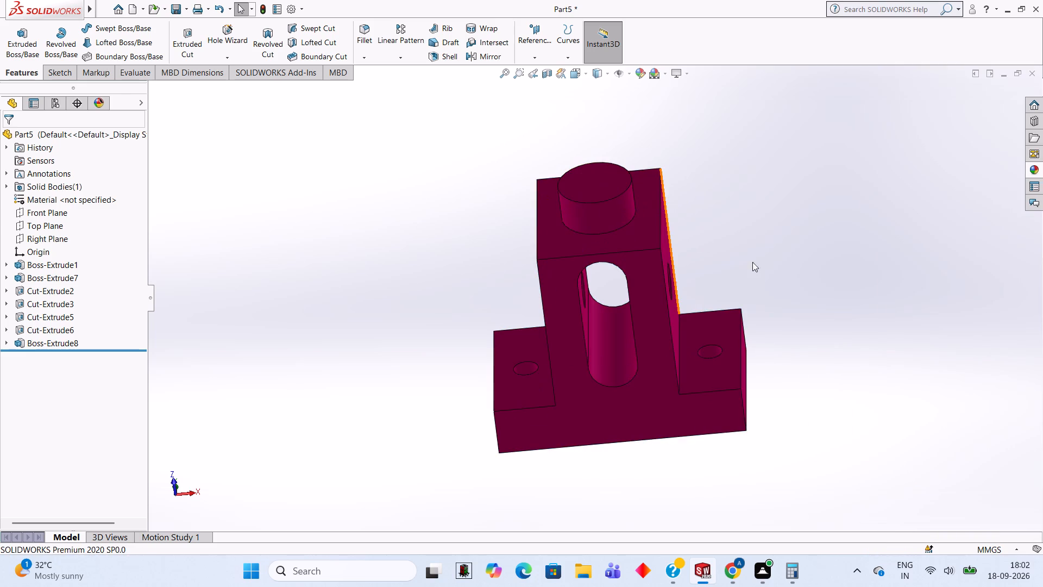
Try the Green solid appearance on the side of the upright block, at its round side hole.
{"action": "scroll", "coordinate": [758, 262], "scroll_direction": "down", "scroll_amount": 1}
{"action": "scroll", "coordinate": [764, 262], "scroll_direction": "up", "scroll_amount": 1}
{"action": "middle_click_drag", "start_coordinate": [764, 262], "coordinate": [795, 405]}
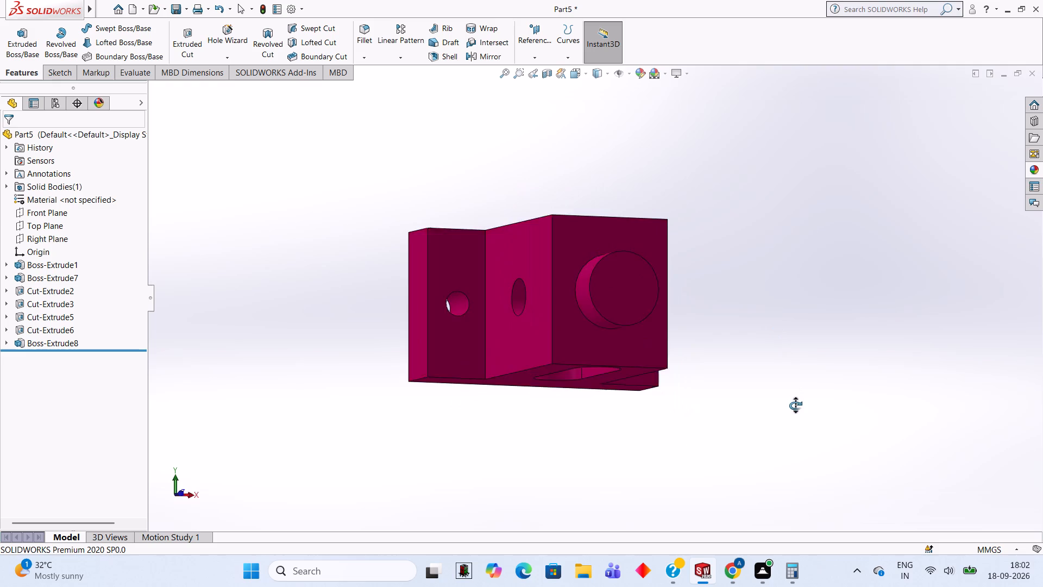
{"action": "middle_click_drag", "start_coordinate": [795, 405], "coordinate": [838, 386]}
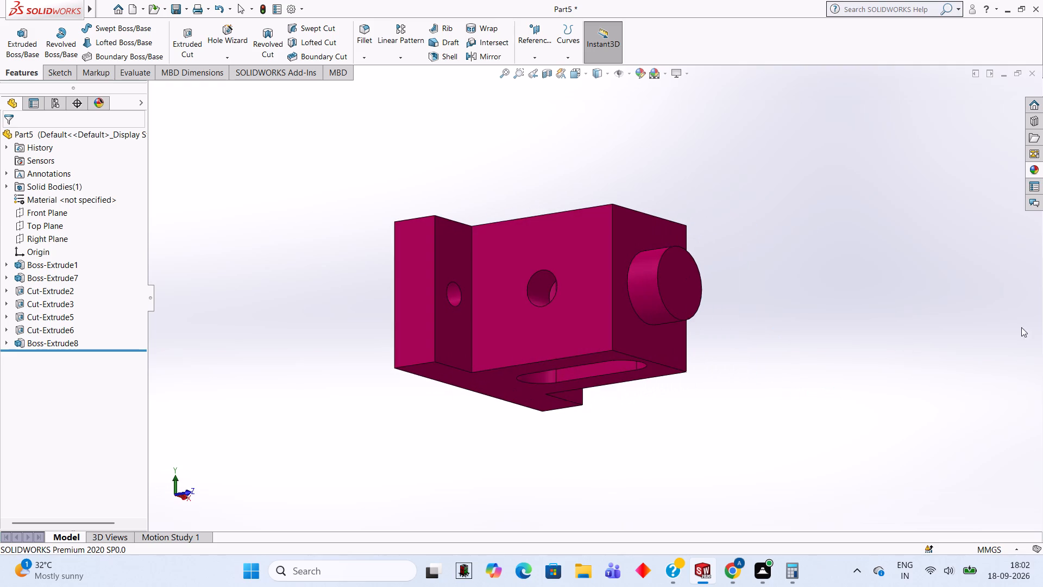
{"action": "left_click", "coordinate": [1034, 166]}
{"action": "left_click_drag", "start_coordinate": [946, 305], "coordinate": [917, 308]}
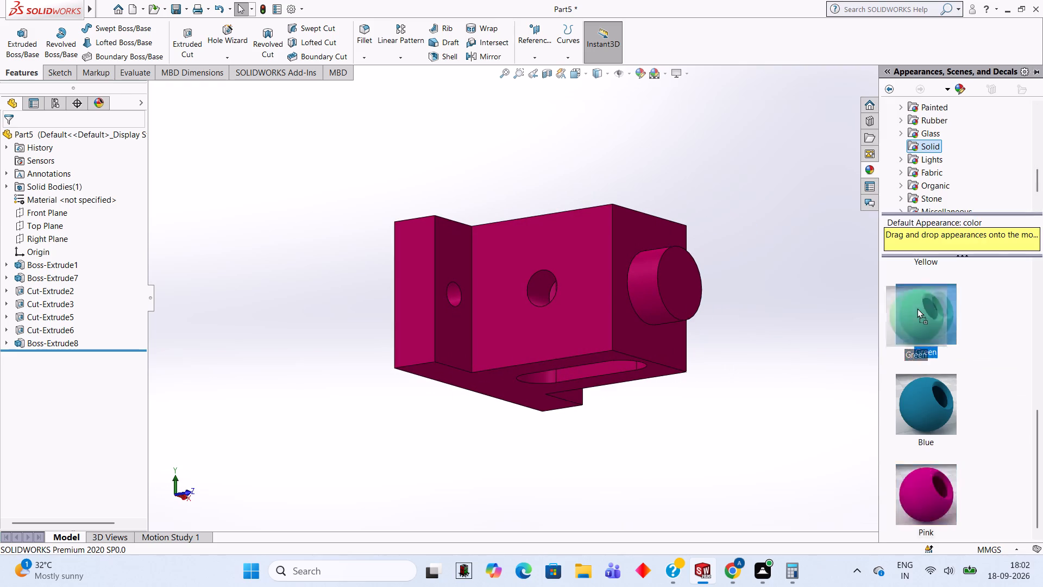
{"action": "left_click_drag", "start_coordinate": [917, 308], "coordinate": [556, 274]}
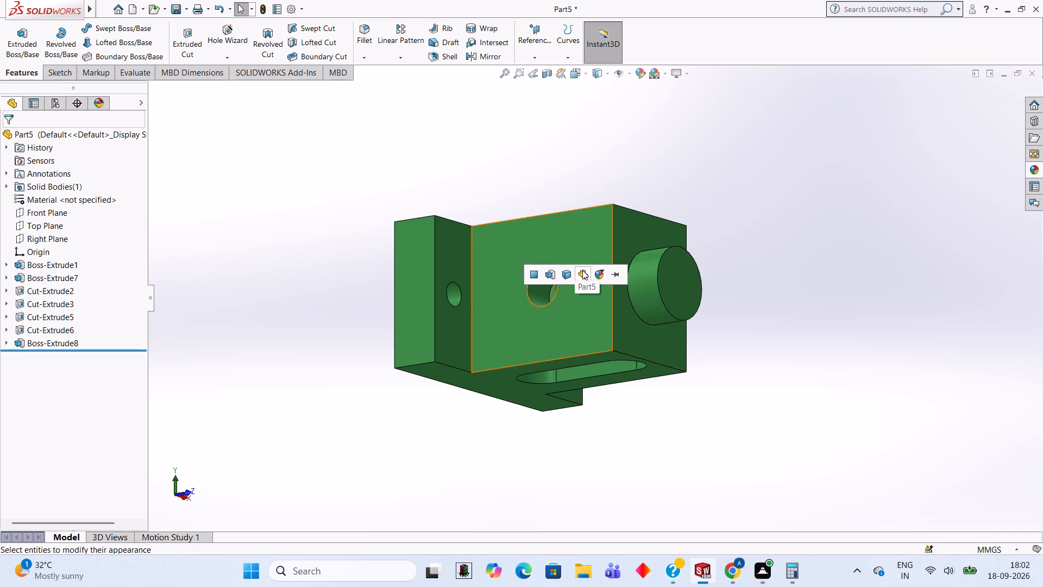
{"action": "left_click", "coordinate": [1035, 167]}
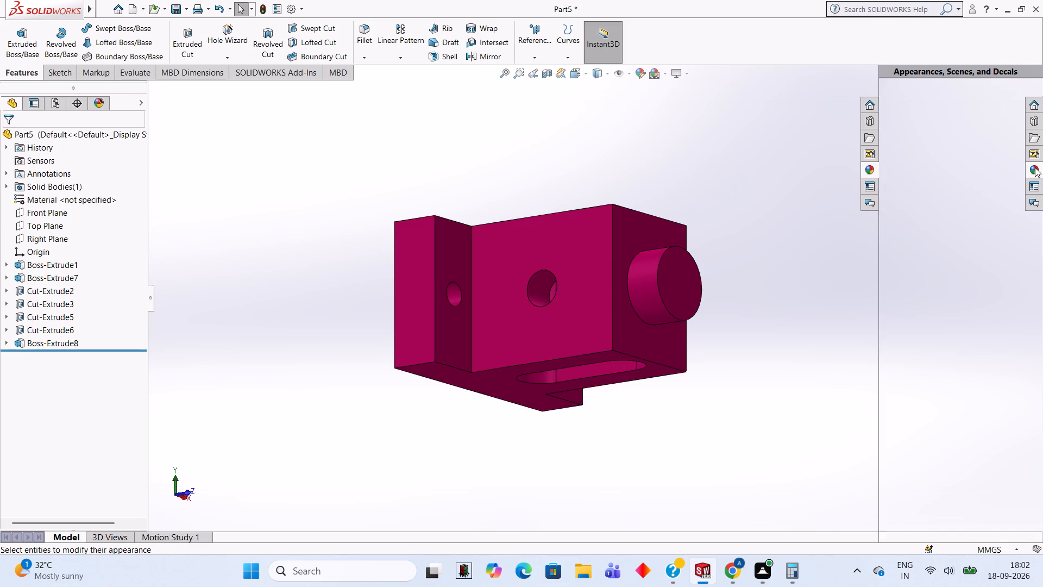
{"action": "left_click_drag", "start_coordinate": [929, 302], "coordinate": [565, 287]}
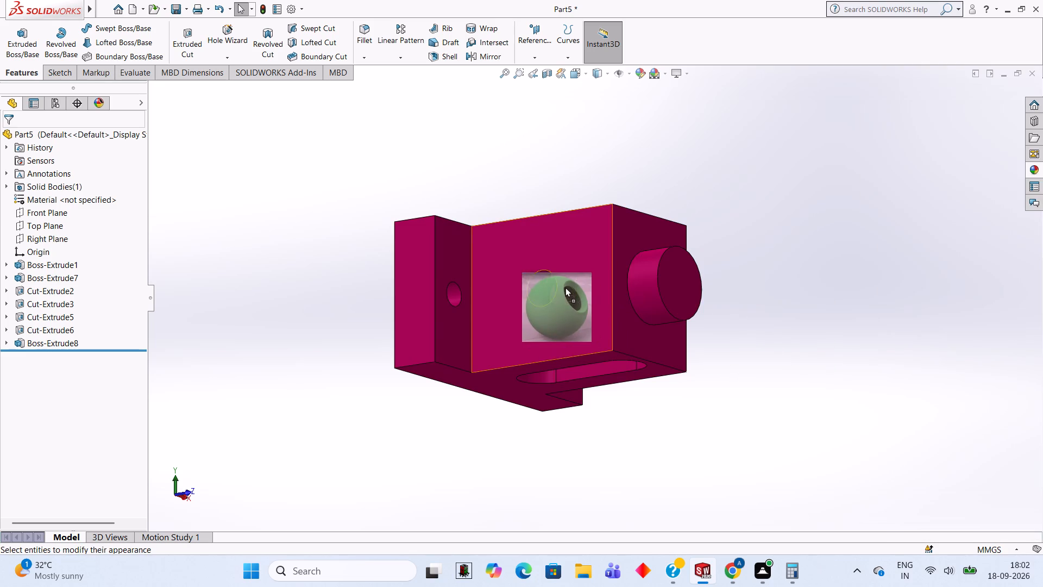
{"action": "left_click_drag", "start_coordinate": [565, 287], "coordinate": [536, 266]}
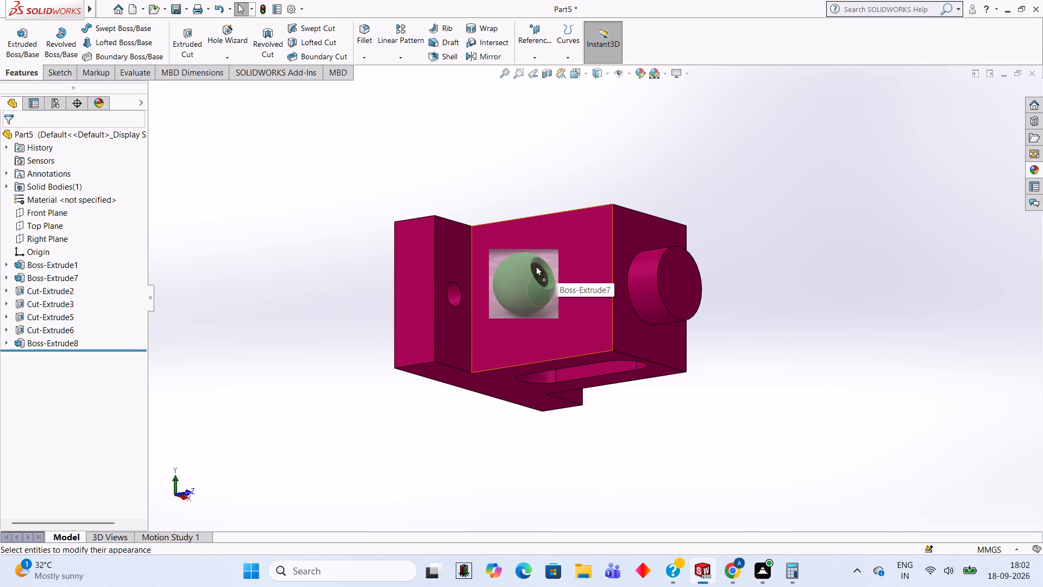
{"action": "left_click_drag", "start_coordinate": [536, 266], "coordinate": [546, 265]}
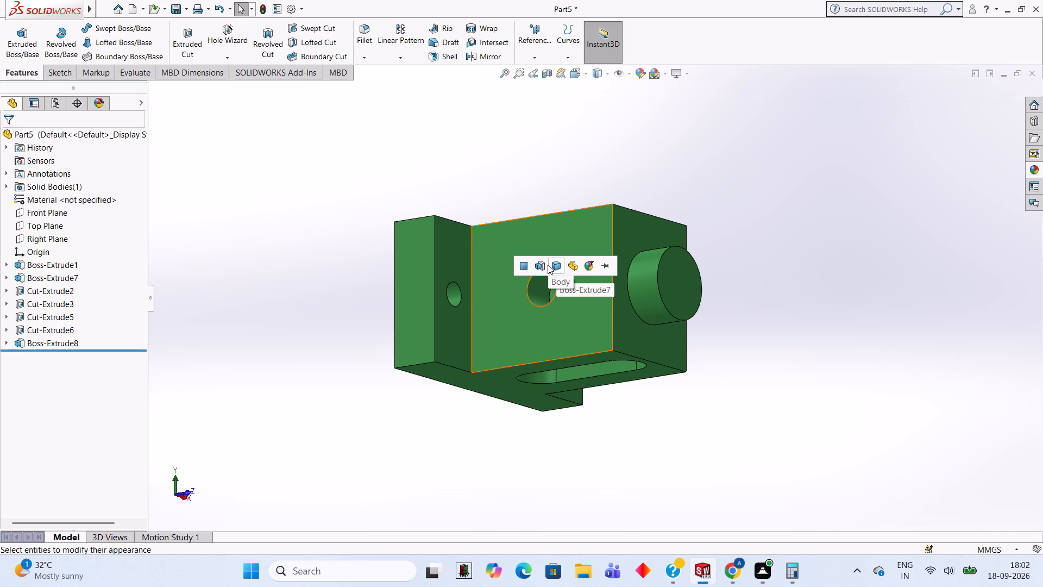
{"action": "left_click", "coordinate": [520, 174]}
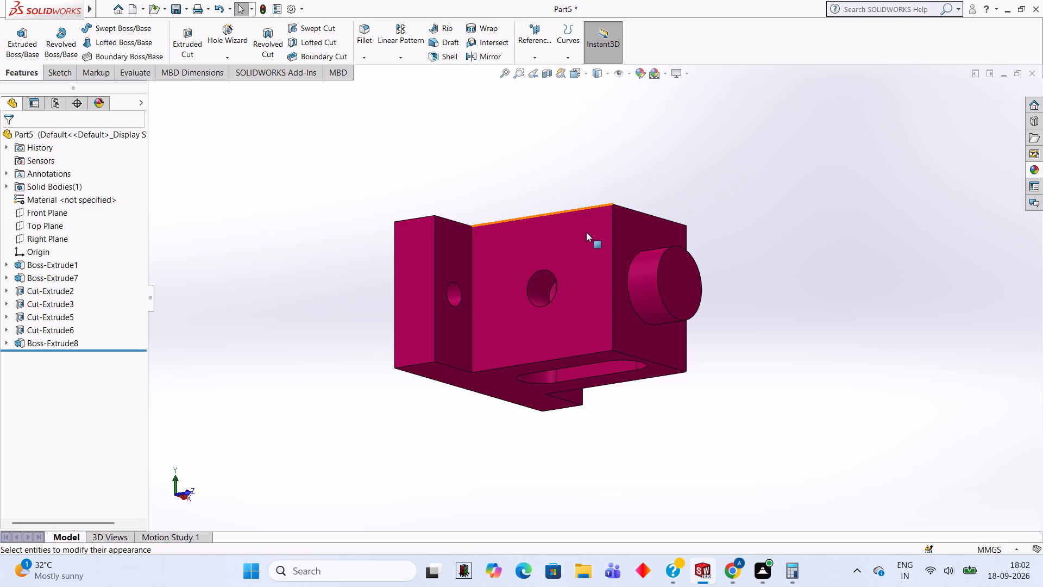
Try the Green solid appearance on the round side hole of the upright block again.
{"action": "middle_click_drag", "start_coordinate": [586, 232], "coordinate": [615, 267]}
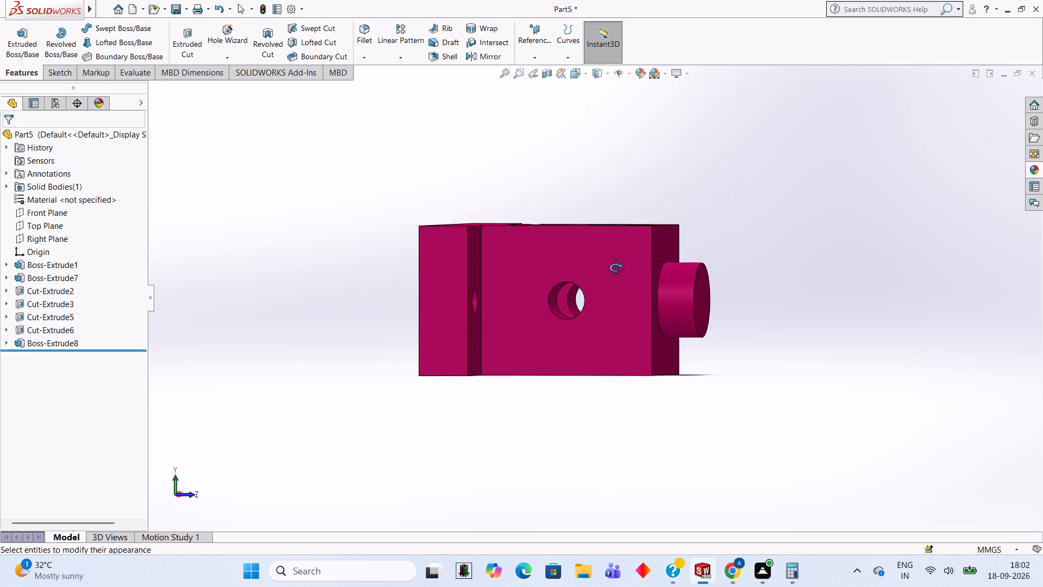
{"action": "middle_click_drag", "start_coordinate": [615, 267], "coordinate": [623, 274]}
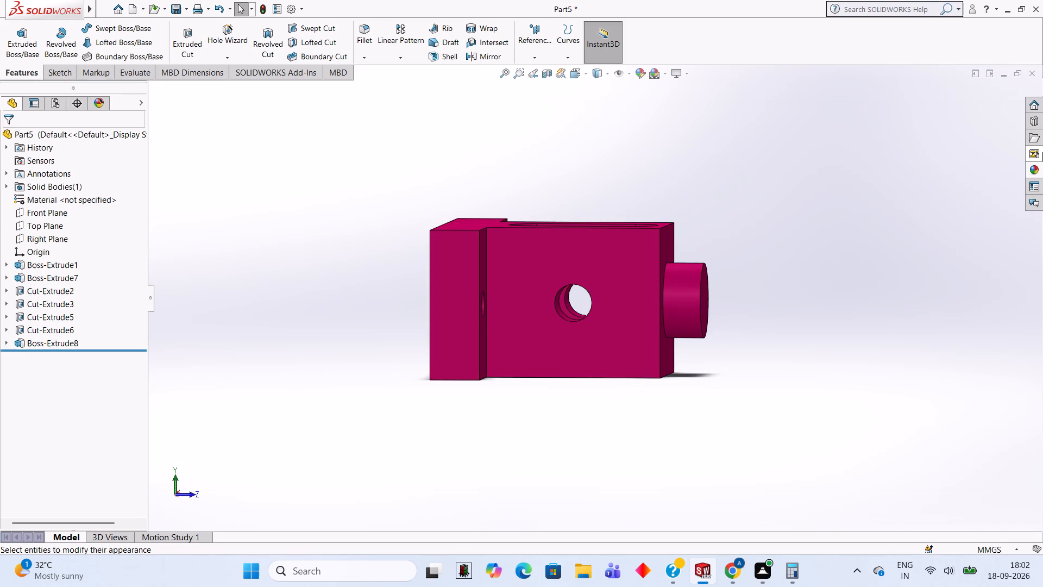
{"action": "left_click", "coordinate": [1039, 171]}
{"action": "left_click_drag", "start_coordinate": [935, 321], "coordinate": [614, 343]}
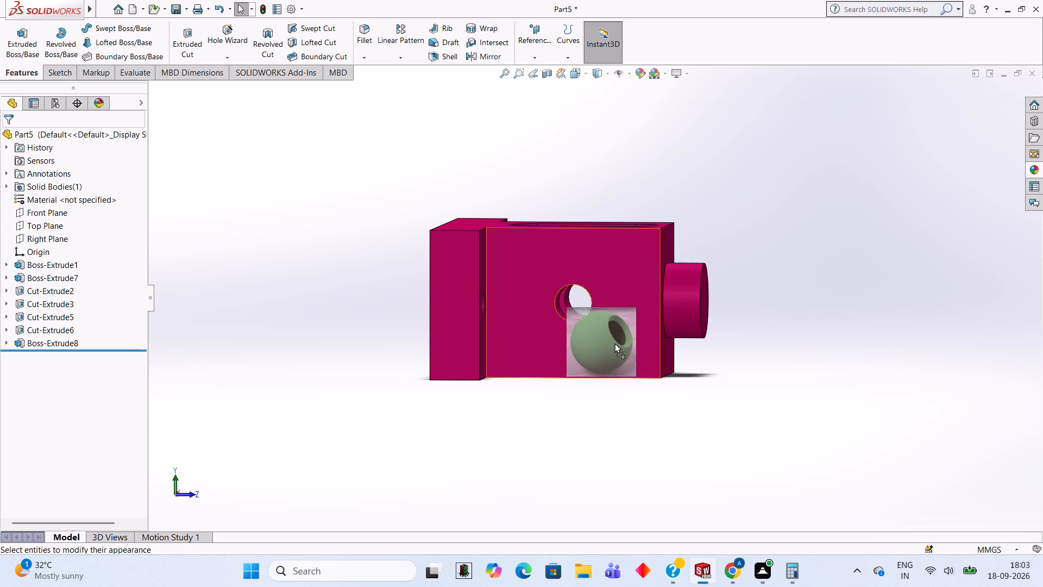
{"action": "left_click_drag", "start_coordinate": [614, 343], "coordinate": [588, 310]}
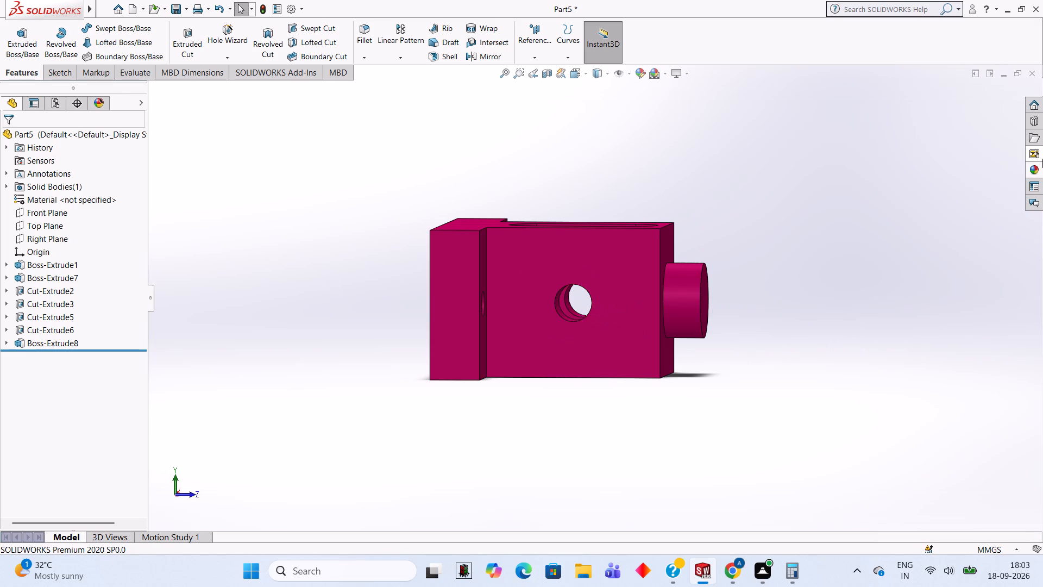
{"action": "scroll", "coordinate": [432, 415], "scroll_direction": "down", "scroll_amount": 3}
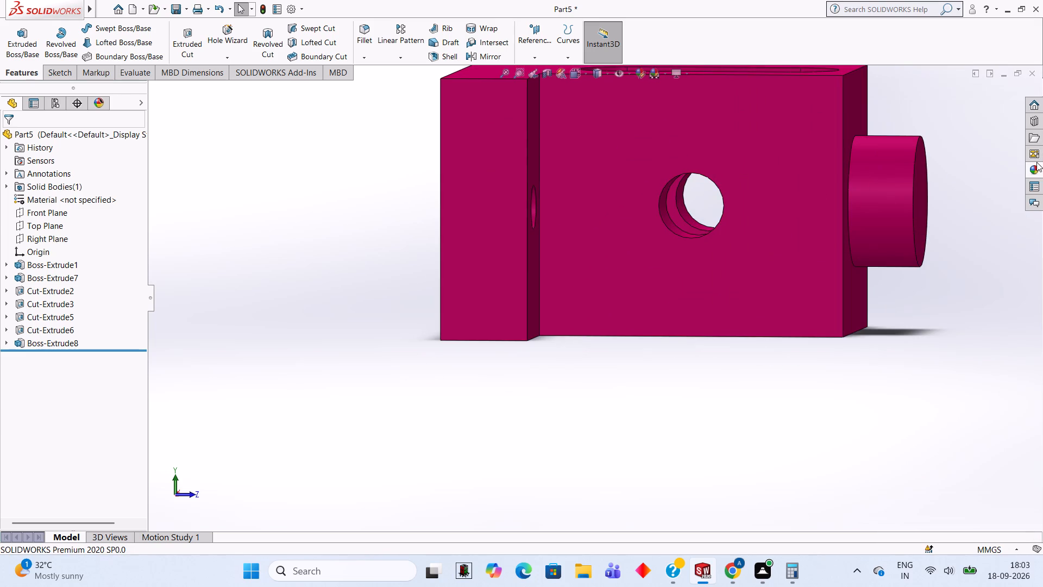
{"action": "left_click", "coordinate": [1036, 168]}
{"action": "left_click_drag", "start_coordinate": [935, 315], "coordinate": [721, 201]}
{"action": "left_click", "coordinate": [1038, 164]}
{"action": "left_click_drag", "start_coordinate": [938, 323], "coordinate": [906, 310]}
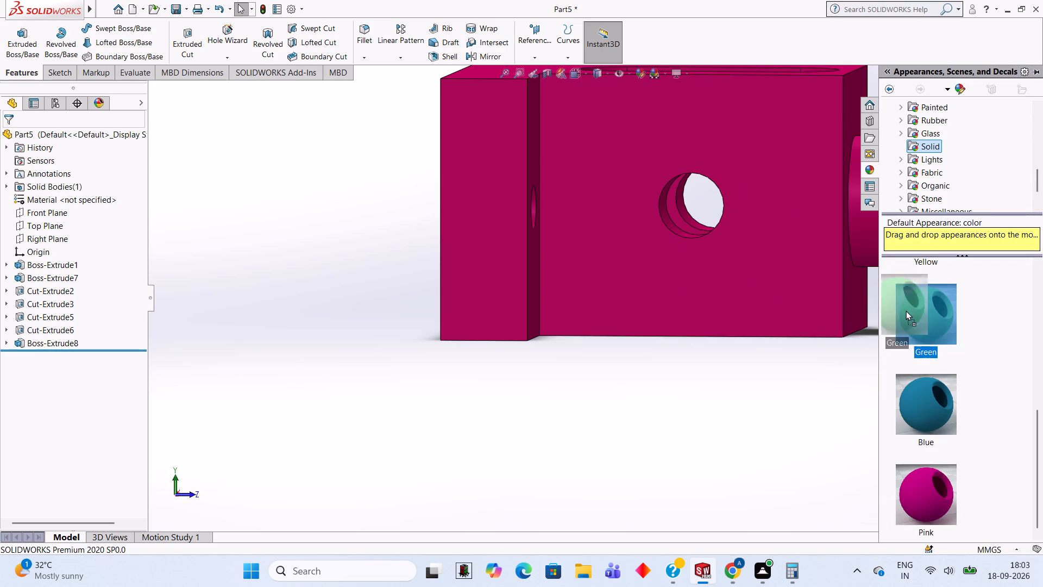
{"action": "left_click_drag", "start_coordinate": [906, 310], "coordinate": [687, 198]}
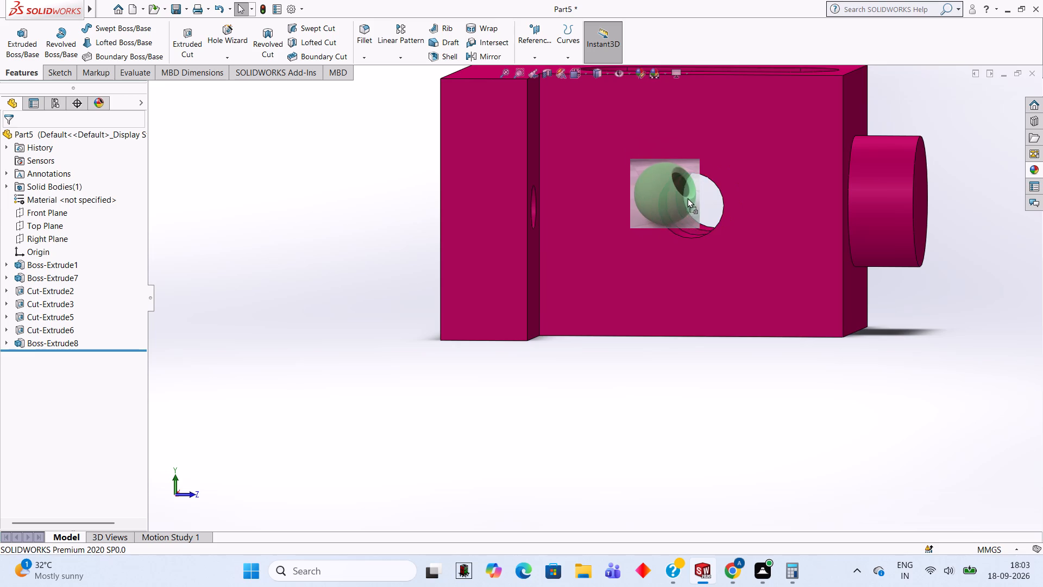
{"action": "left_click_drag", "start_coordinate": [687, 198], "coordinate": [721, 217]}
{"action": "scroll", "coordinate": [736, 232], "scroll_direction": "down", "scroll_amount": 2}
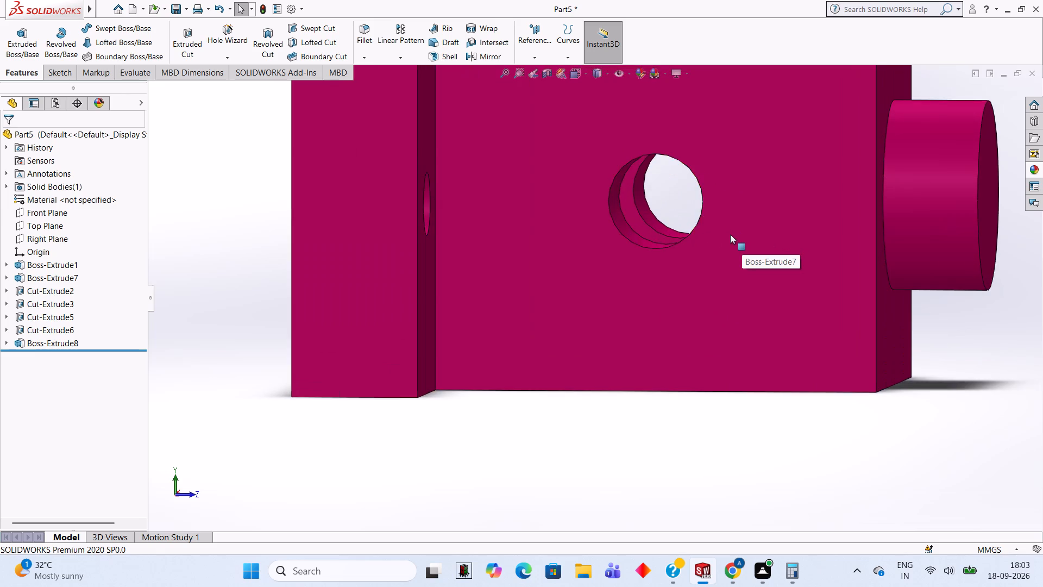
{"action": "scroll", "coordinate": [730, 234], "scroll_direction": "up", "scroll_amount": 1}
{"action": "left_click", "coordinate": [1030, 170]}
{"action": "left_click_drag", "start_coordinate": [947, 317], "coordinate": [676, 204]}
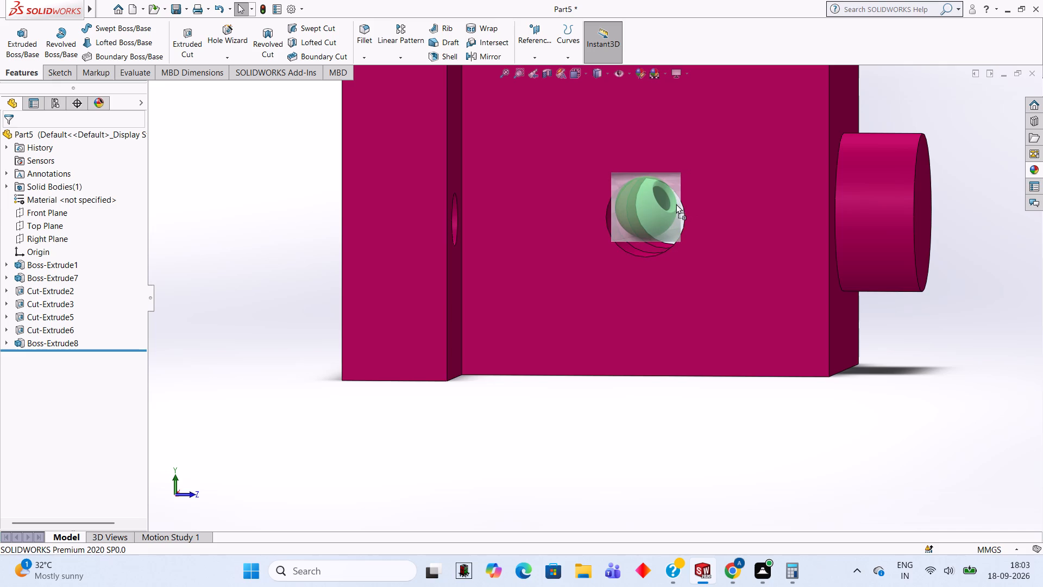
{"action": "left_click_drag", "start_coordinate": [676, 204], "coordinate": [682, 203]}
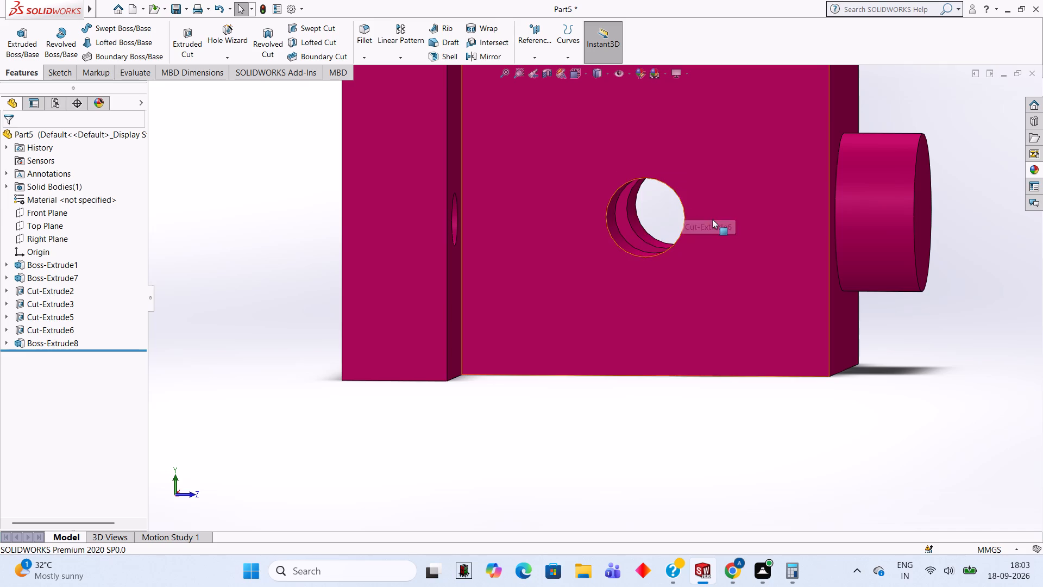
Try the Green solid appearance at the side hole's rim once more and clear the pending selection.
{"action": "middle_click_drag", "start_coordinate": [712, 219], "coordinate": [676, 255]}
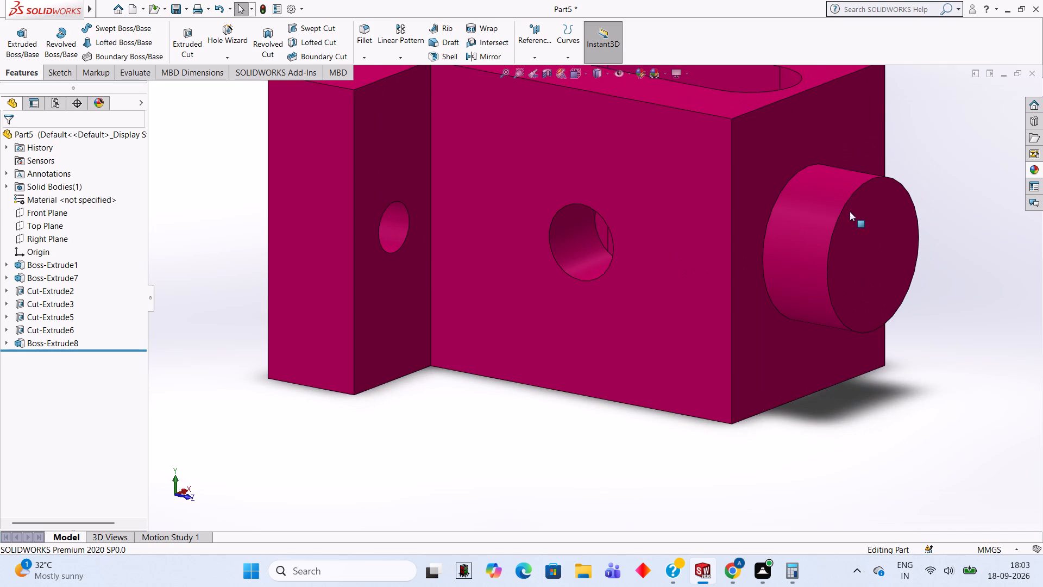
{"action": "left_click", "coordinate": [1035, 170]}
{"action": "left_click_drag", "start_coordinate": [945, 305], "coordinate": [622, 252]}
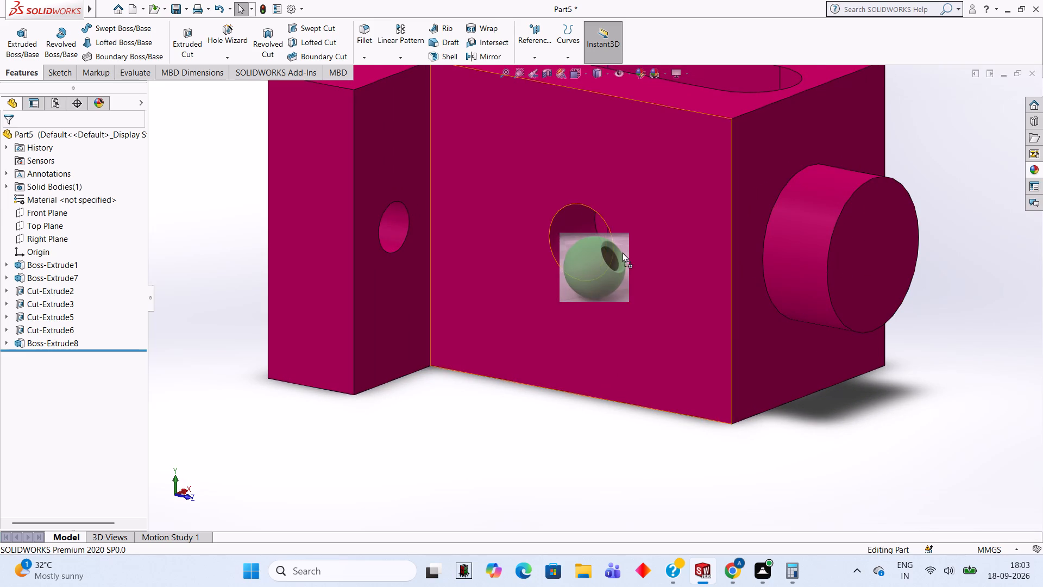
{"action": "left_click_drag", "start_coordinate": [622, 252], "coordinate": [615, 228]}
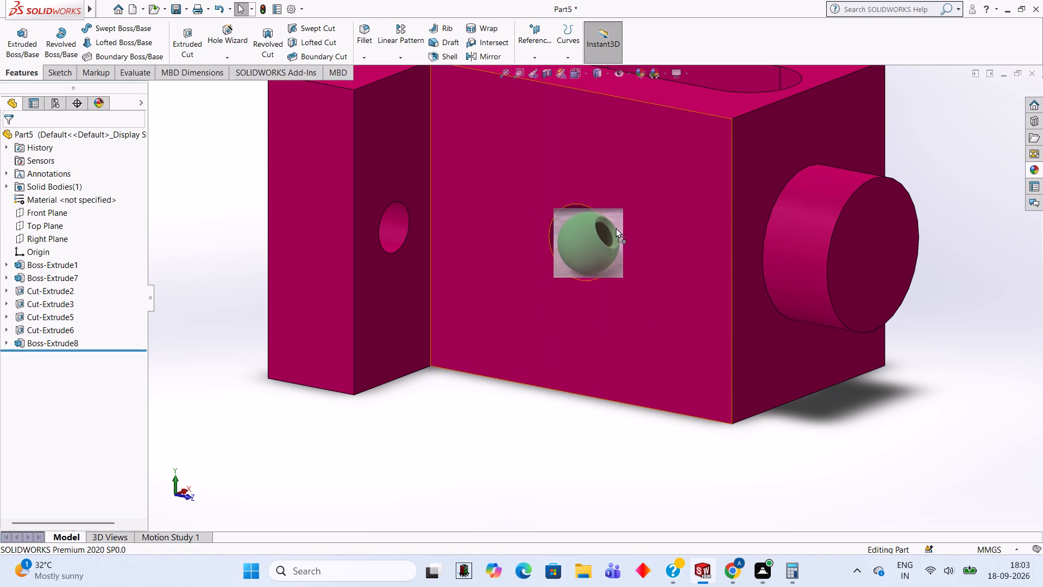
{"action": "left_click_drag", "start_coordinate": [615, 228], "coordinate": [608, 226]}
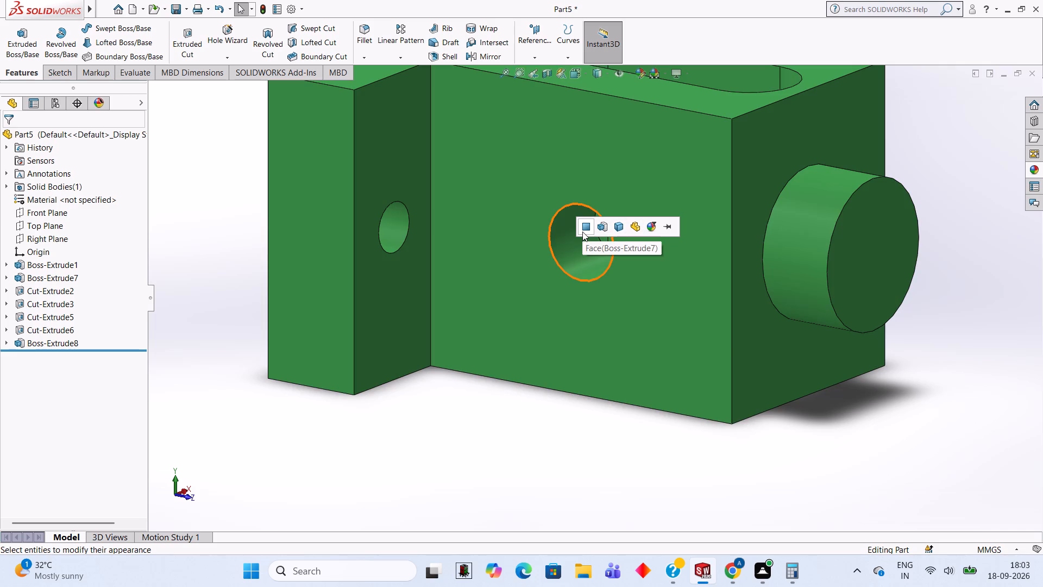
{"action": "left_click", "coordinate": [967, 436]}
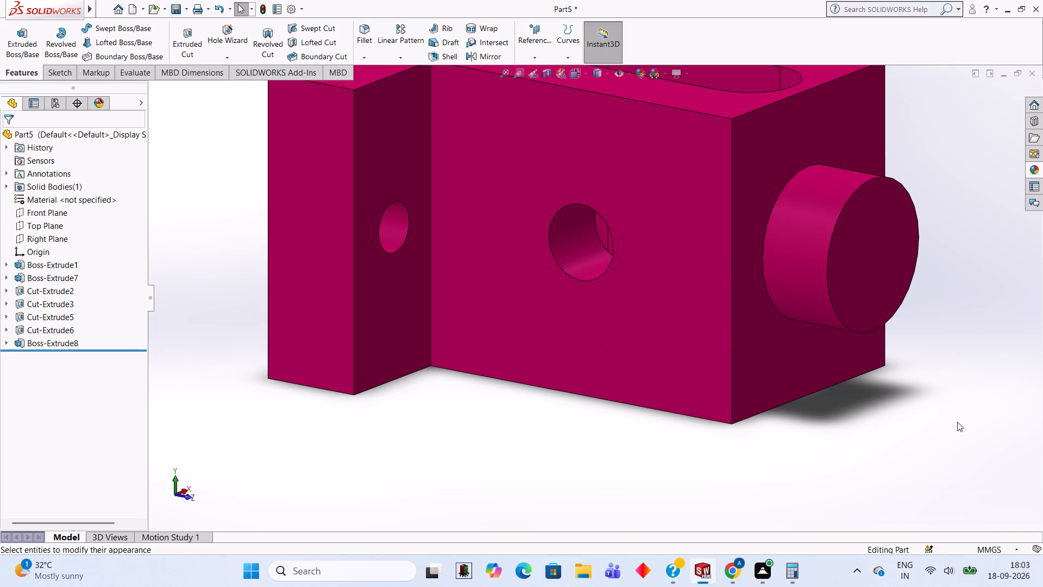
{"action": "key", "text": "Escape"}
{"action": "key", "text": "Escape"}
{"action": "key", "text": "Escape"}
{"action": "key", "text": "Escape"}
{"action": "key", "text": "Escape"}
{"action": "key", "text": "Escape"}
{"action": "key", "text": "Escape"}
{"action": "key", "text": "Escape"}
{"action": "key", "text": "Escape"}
Apply the Green solid appearance to the Cut-Extrude6 side hole feature in the upright block.
{"action": "left_click", "coordinate": [1041, 172]}
{"action": "left_click_drag", "start_coordinate": [941, 309], "coordinate": [593, 232]}
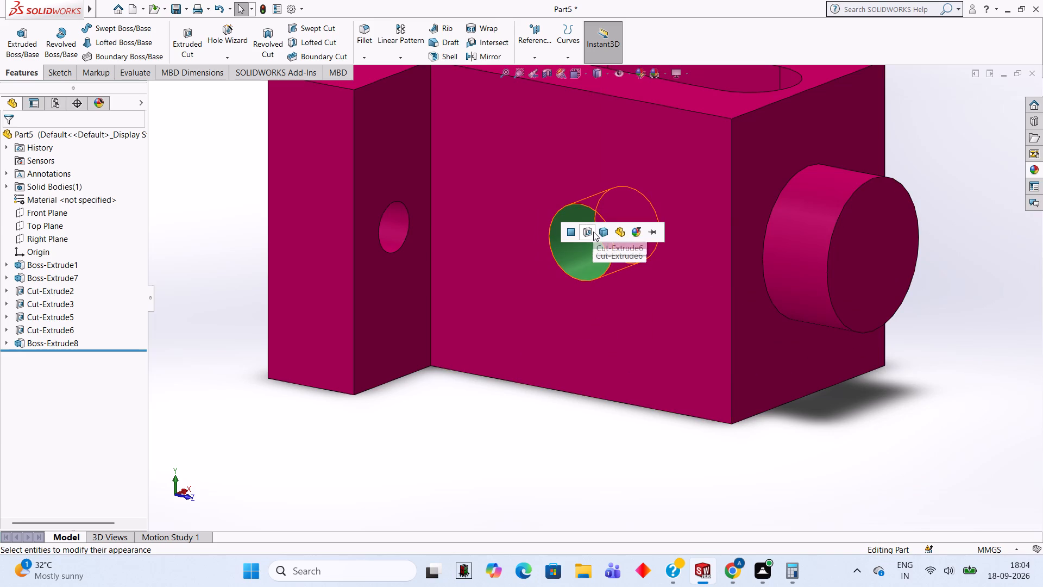
{"action": "left_click", "coordinate": [590, 237]}
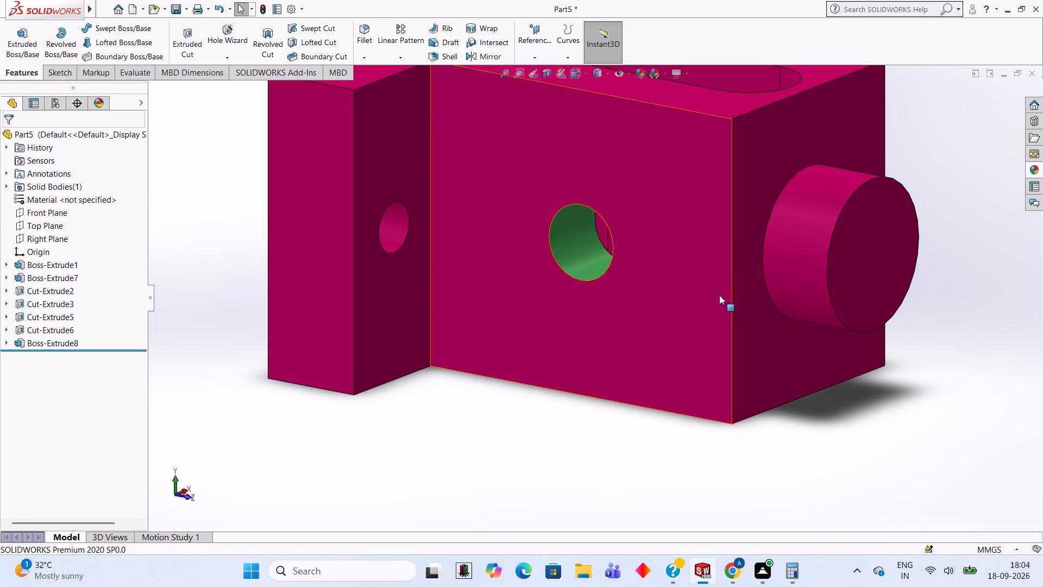
{"action": "middle_click_drag", "start_coordinate": [780, 249], "coordinate": [605, 340]}
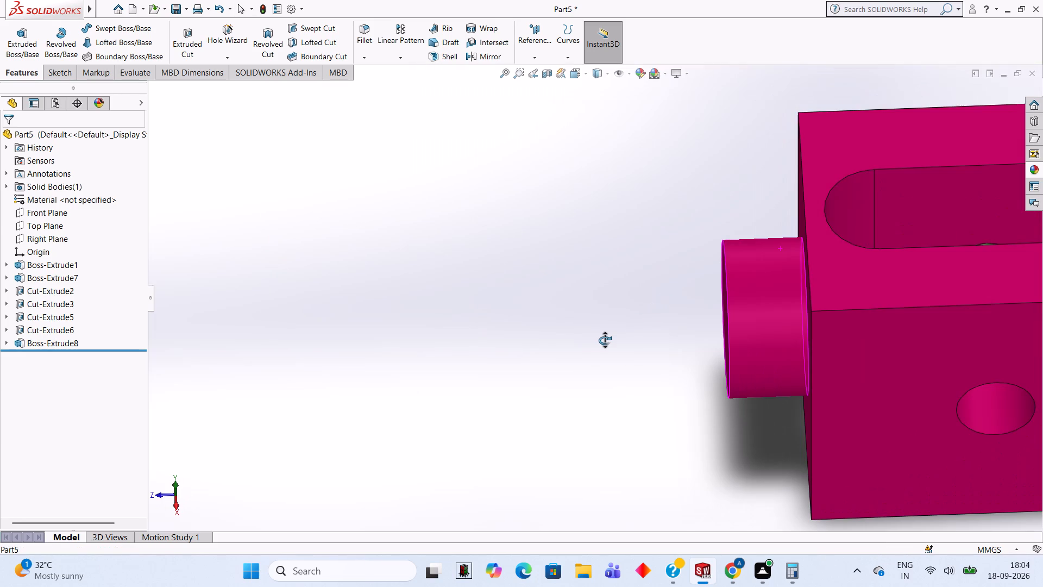
Apply the Green solid appearance to the Cut-Extrude5 round side hole feature in the upright block, near the end boss.
{"action": "middle_click_drag", "start_coordinate": [605, 340], "coordinate": [887, 212]}
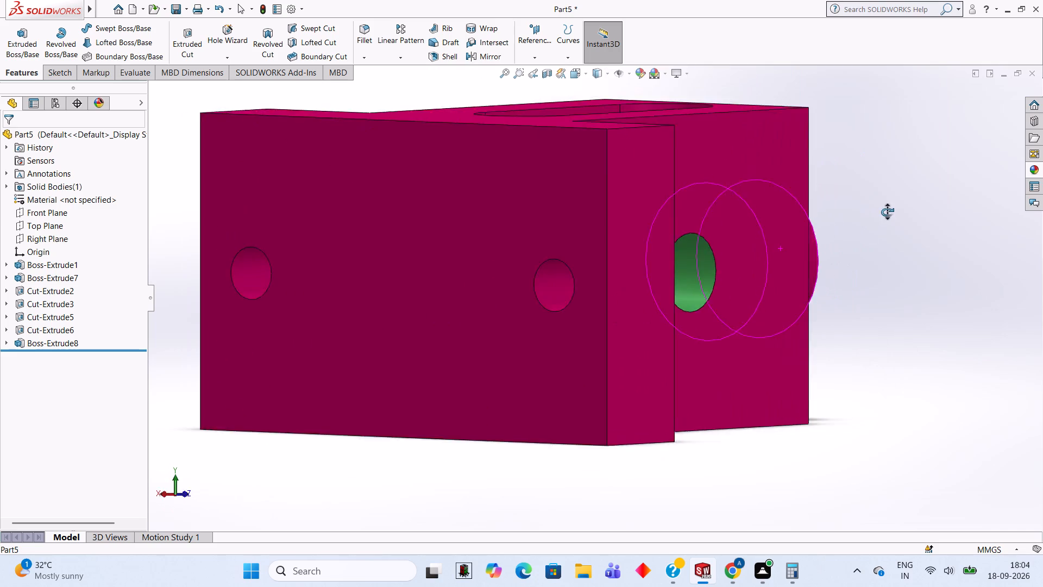
{"action": "middle_click_drag", "start_coordinate": [887, 212], "coordinate": [562, 248]}
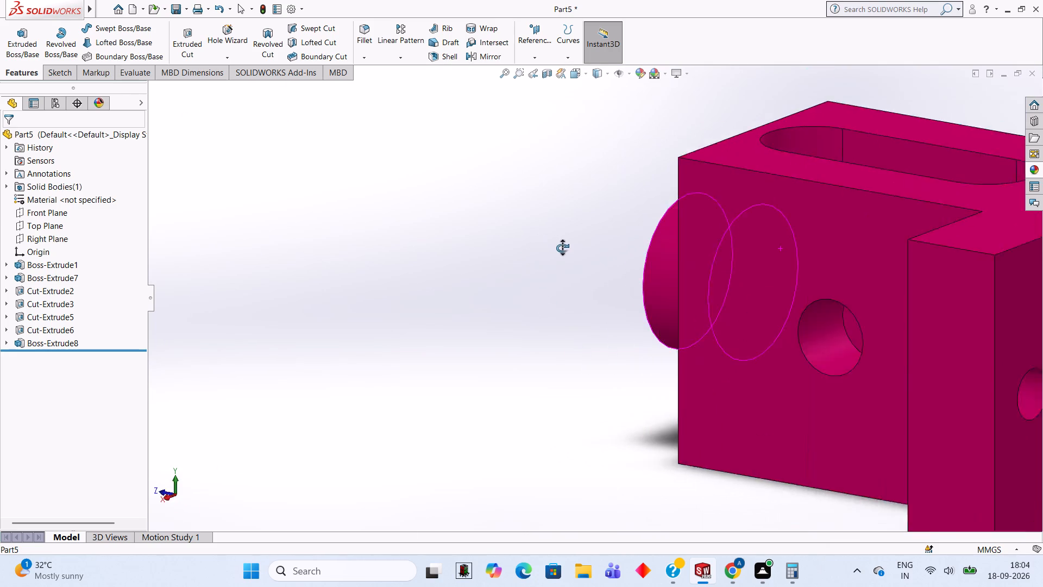
{"action": "middle_click_drag", "start_coordinate": [562, 248], "coordinate": [577, 227]}
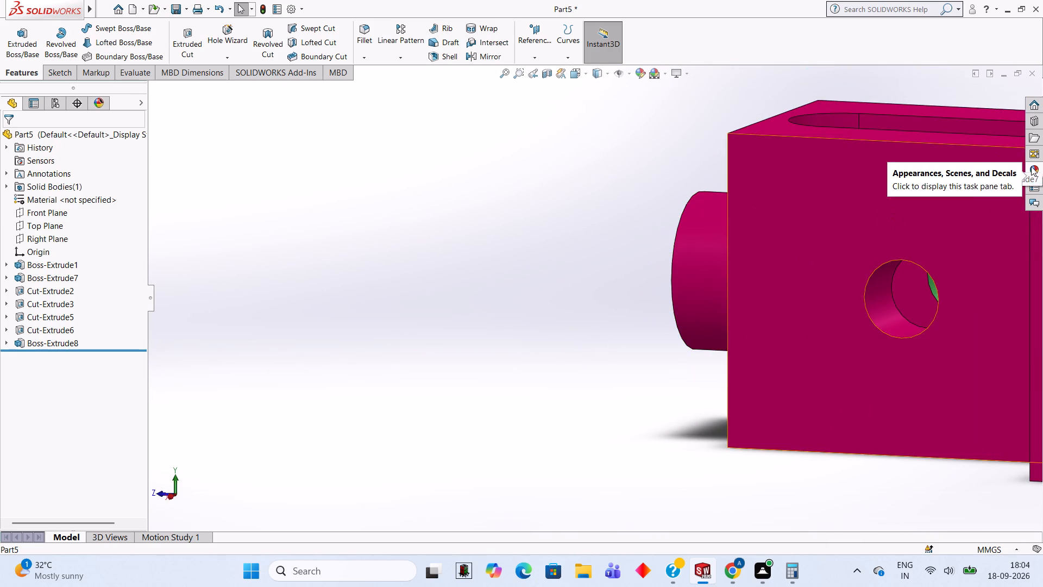
{"action": "left_click", "coordinate": [1032, 166]}
{"action": "left_click_drag", "start_coordinate": [935, 299], "coordinate": [882, 273]}
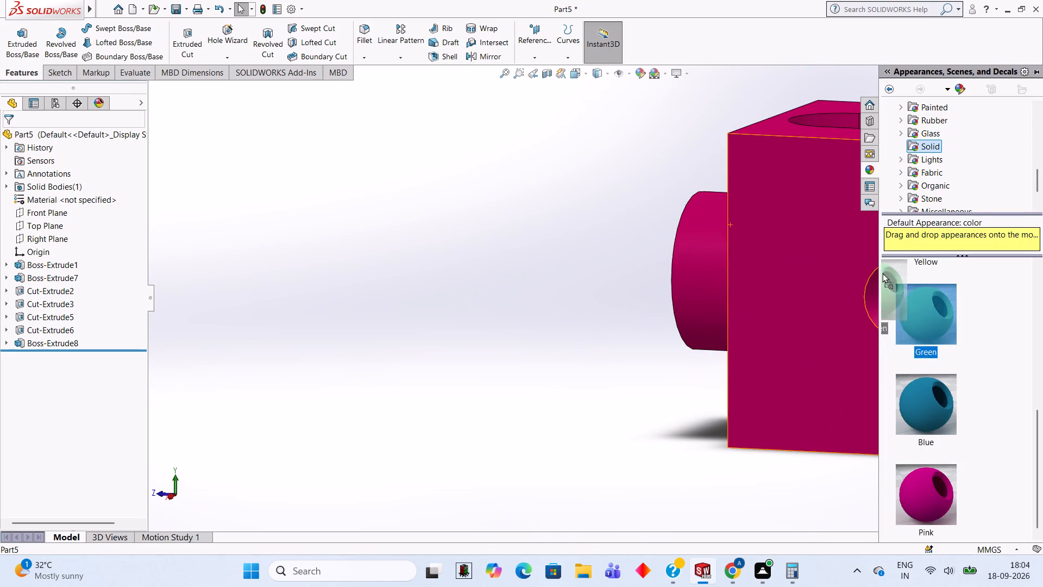
{"action": "left_click_drag", "start_coordinate": [882, 273], "coordinate": [888, 286]}
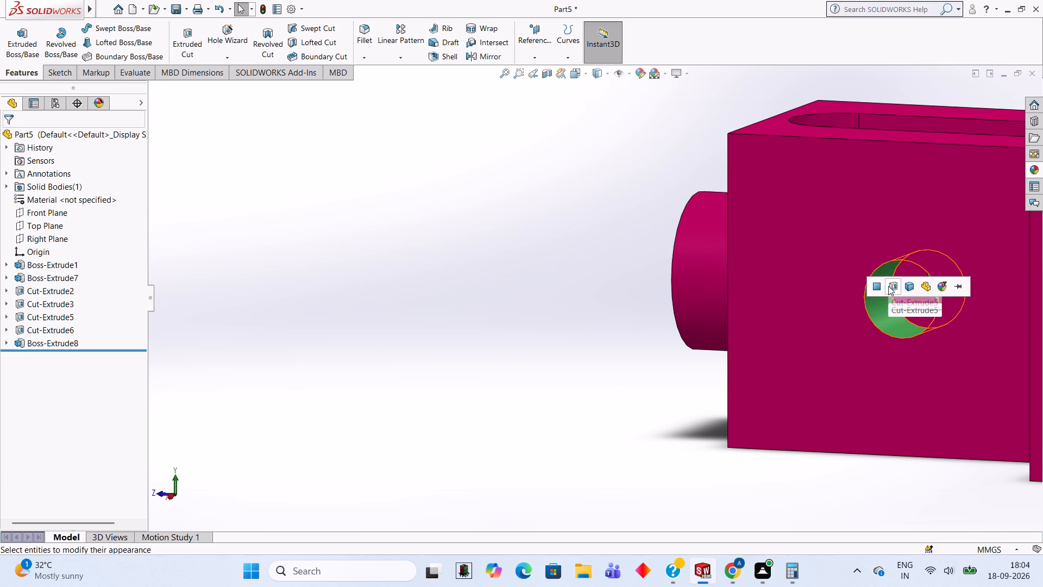
{"action": "left_click", "coordinate": [888, 286]}
Apply the Green solid appearance to a round hole in the two-hole face of the base block.
{"action": "middle_click_drag", "start_coordinate": [862, 281], "coordinate": [682, 247]}
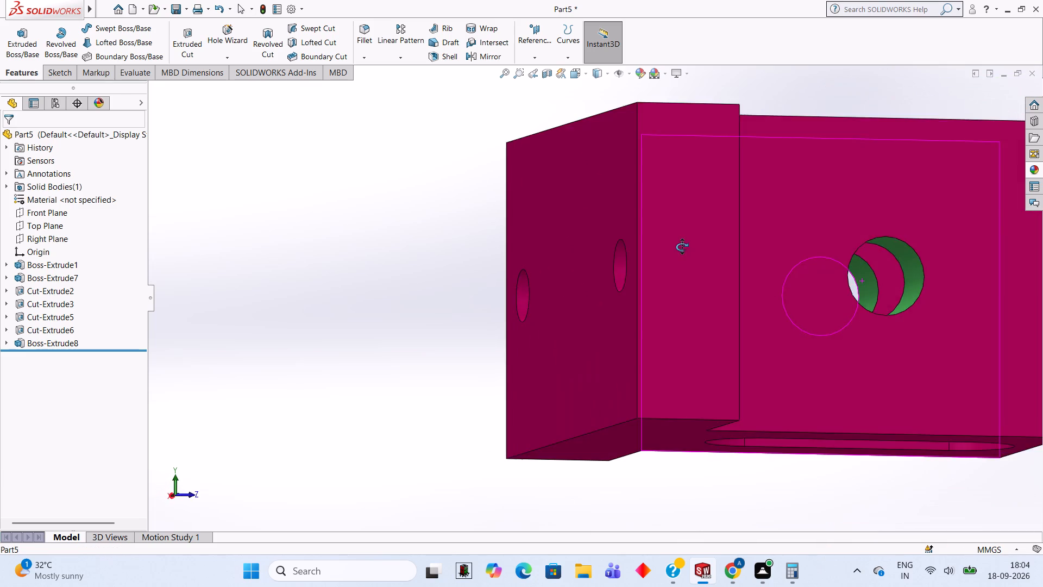
{"action": "middle_click_drag", "start_coordinate": [682, 247], "coordinate": [732, 240]}
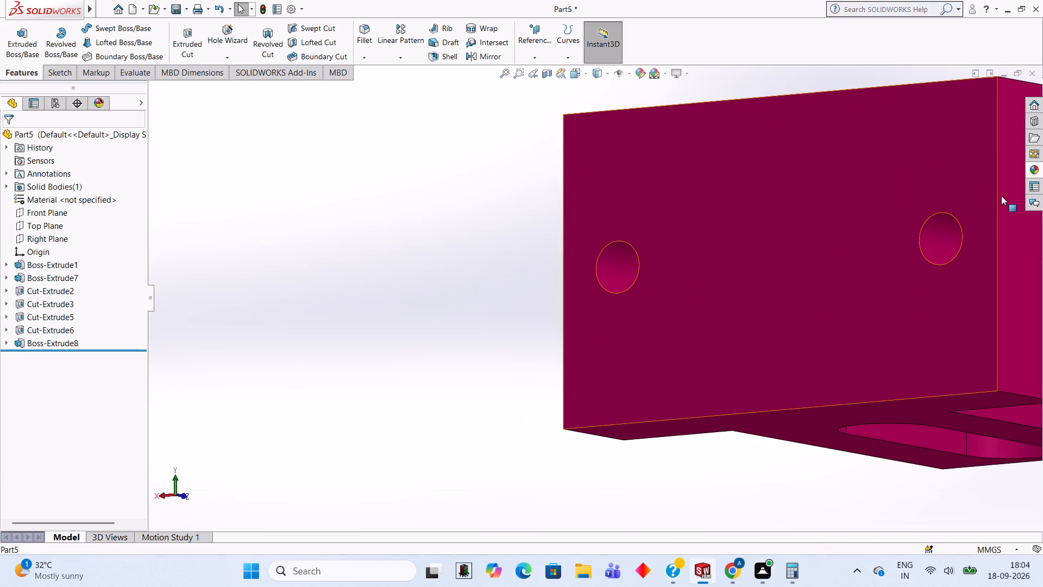
{"action": "left_click", "coordinate": [1039, 165]}
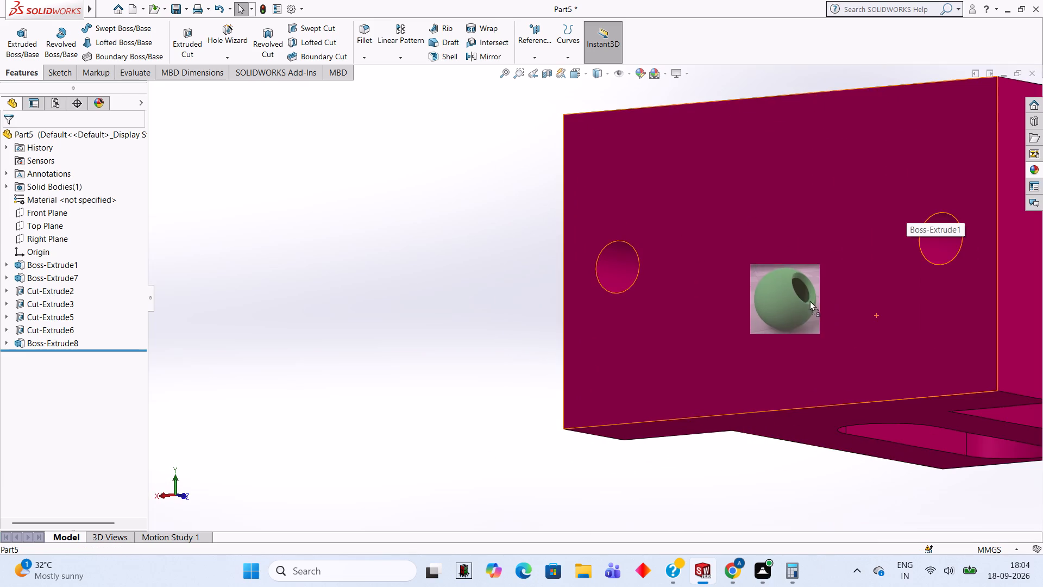
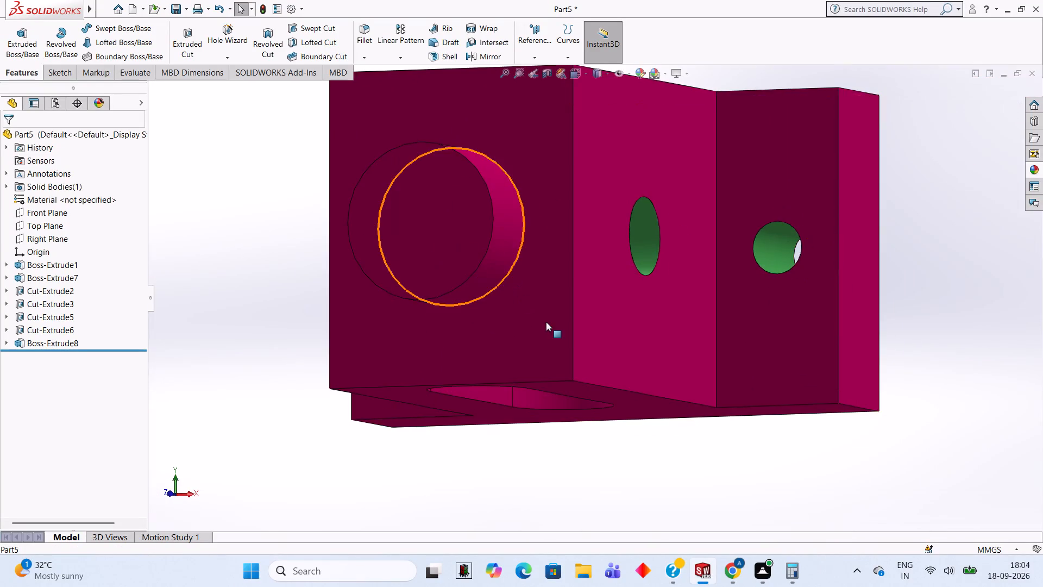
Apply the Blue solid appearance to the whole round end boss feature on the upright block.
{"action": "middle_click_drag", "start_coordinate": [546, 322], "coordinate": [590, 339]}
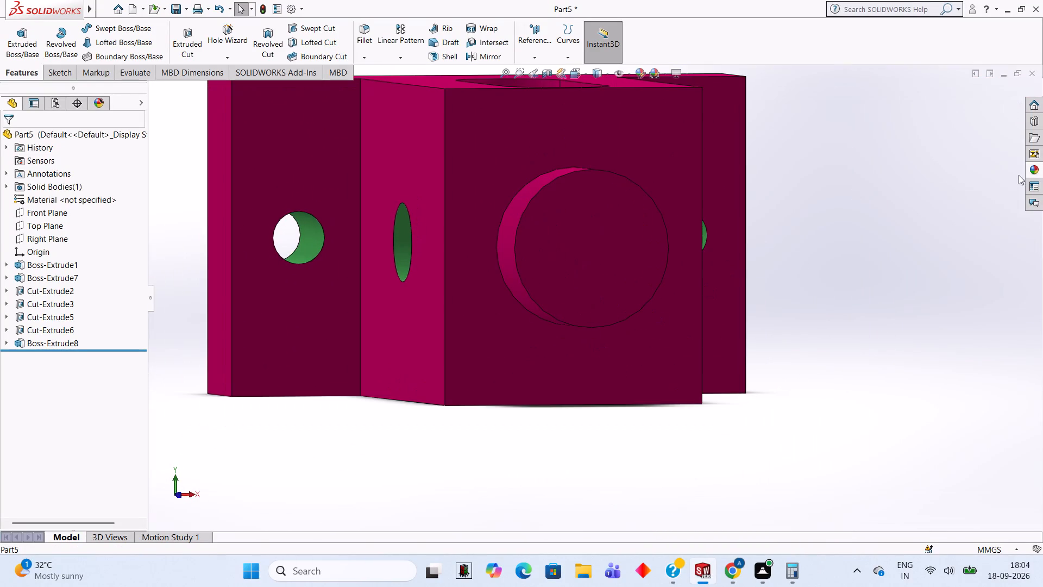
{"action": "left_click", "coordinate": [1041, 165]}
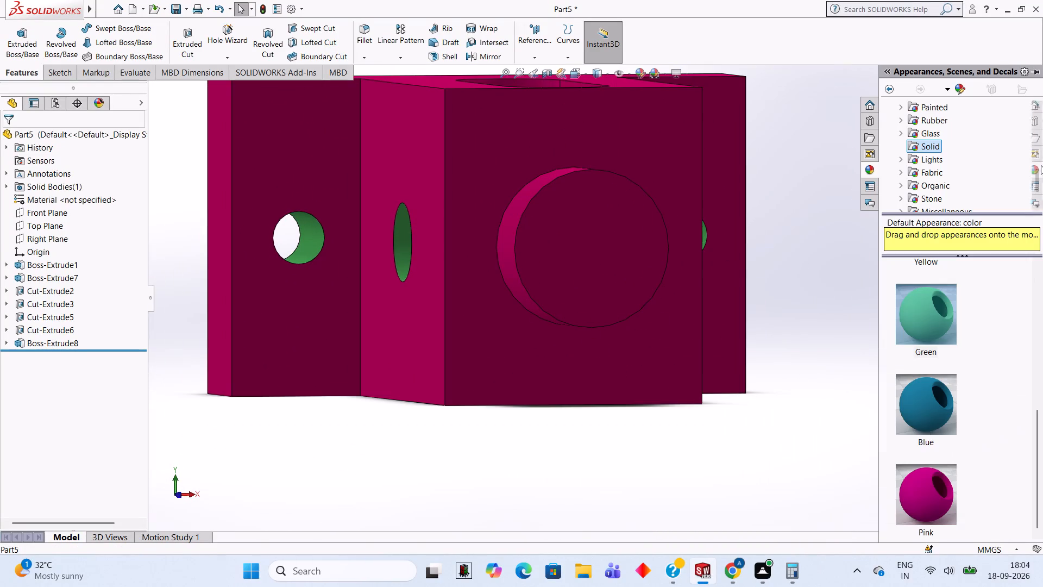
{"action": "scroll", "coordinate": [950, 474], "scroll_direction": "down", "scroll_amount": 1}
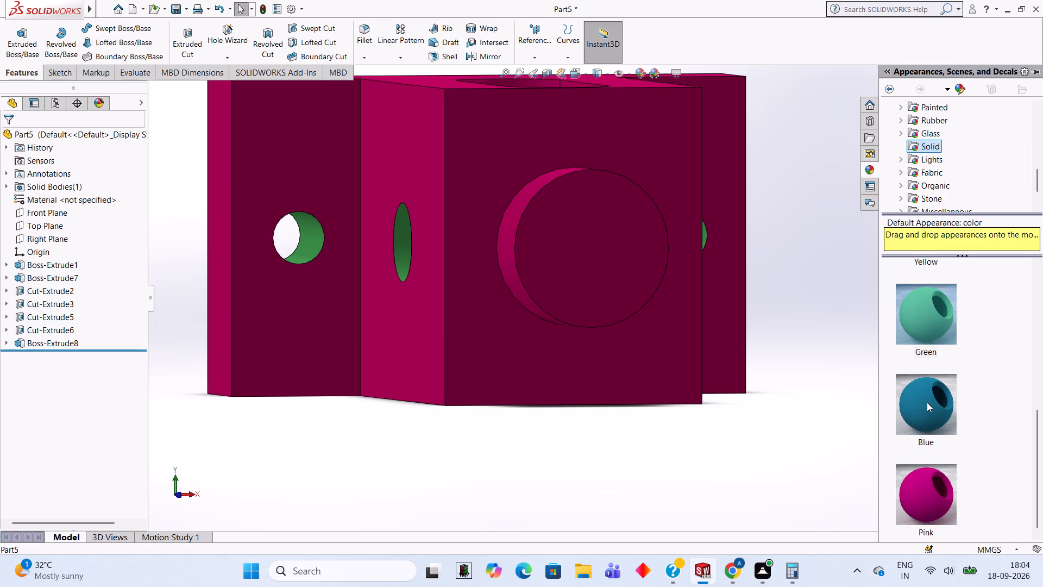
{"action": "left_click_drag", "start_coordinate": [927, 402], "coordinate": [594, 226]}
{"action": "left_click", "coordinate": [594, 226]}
Apply the Yellow solid appearance to the whole round end boss feature, replacing its blue colour.
{"action": "middle_click_drag", "start_coordinate": [655, 296], "coordinate": [674, 215]}
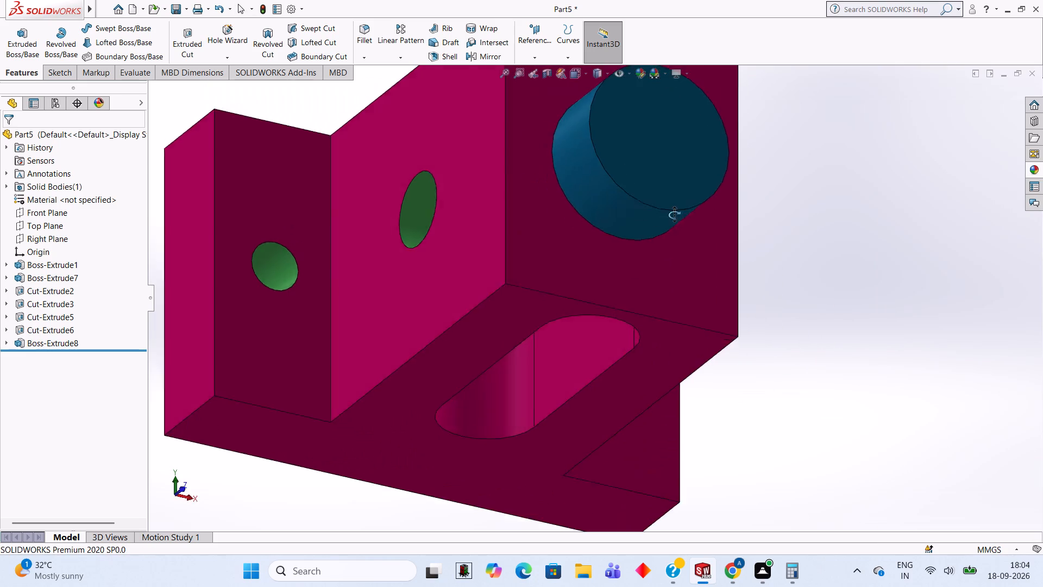
{"action": "middle_click_drag", "start_coordinate": [674, 215], "coordinate": [672, 136]}
{"action": "scroll", "coordinate": [680, 242], "scroll_direction": "up", "scroll_amount": 3}
{"action": "middle_click_drag", "start_coordinate": [699, 247], "coordinate": [640, 195]}
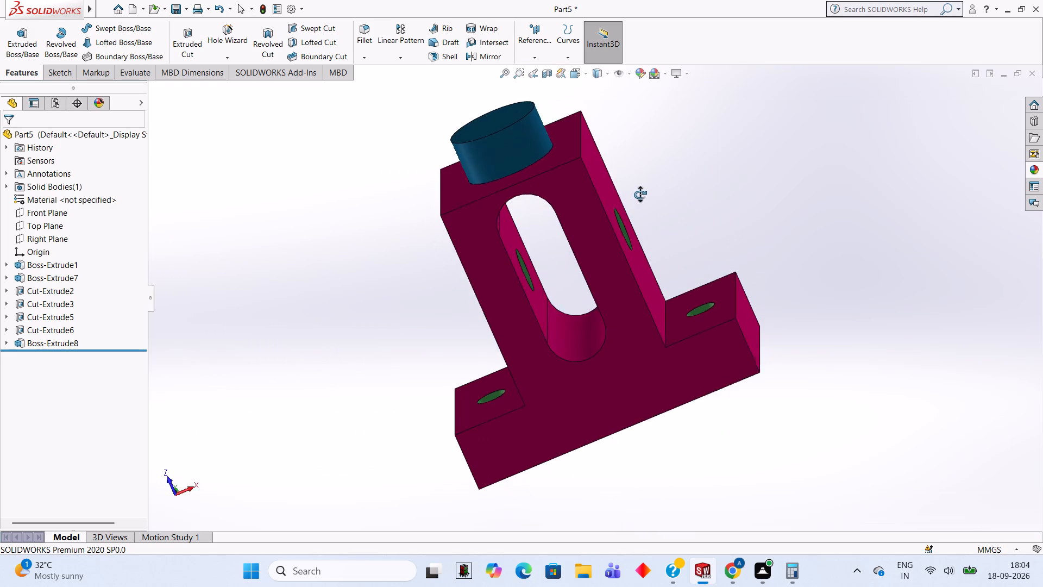
{"action": "middle_click_drag", "start_coordinate": [640, 195], "coordinate": [644, 195]}
{"action": "middle_click_drag", "start_coordinate": [644, 195], "coordinate": [686, 249]}
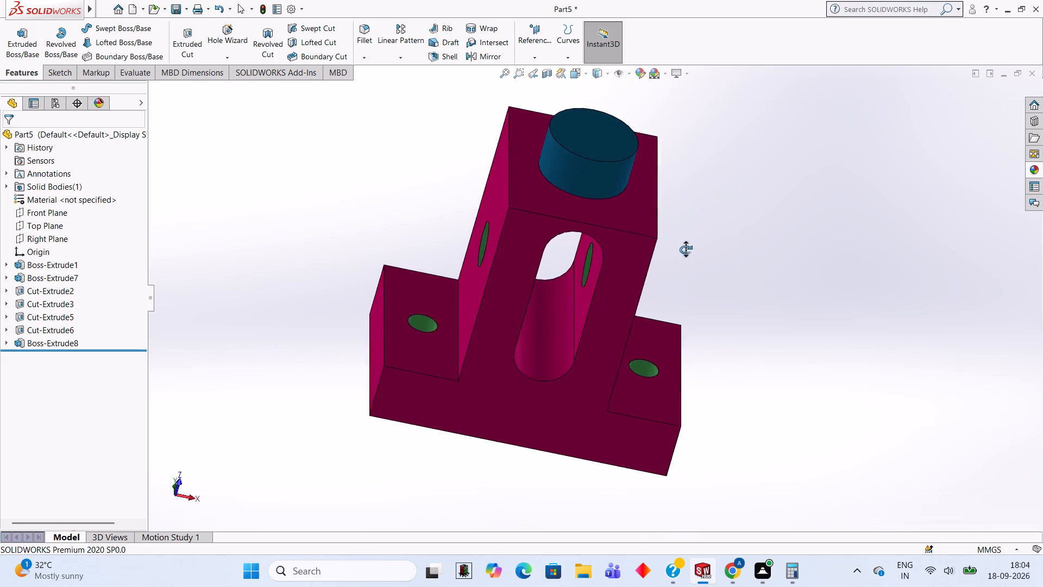
{"action": "middle_click_drag", "start_coordinate": [686, 249], "coordinate": [703, 259]}
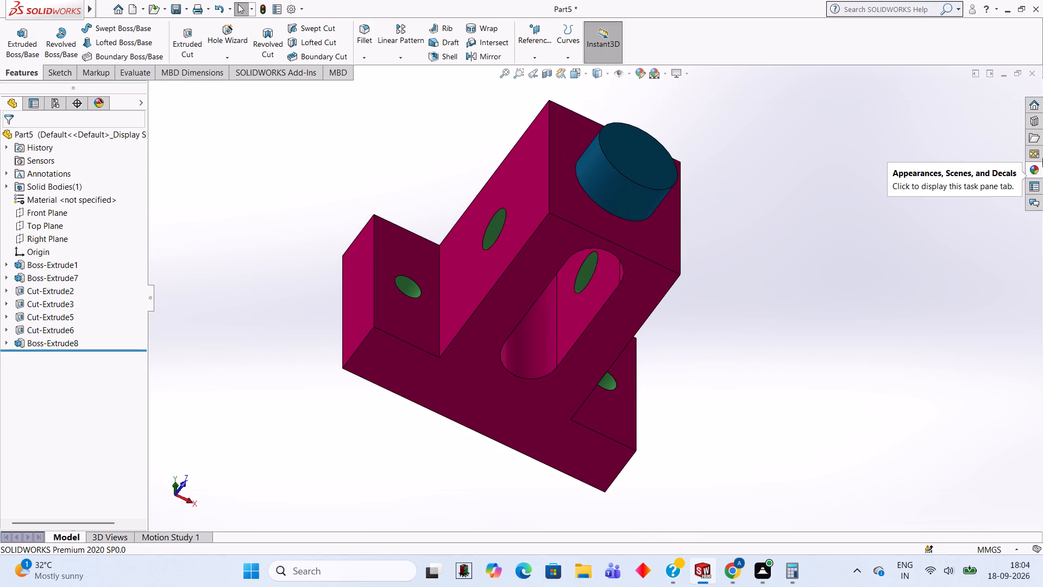
{"action": "left_click", "coordinate": [1037, 166]}
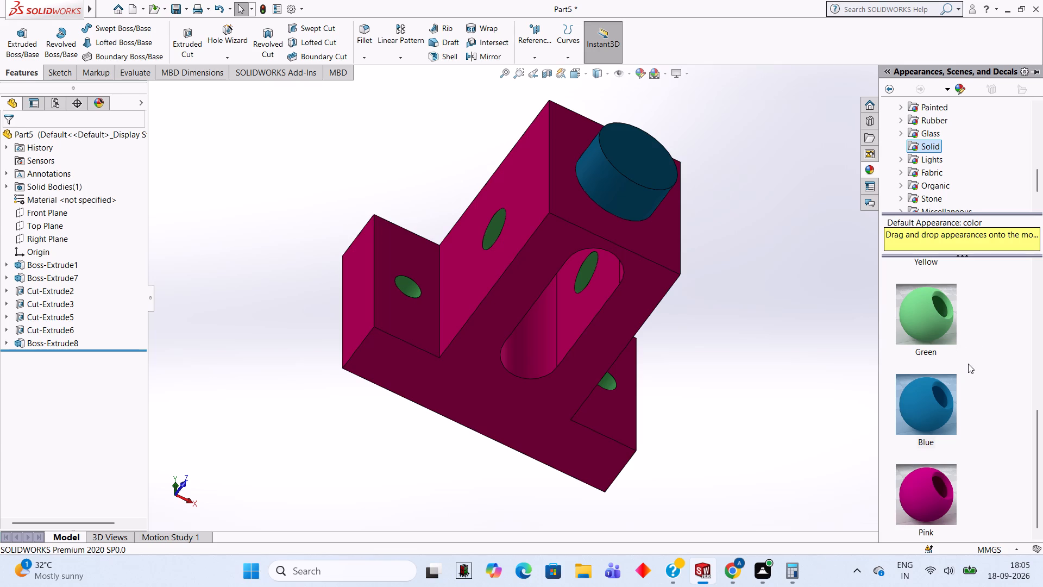
{"action": "scroll", "coordinate": [955, 421], "scroll_direction": "down", "scroll_amount": 1}
{"action": "scroll", "coordinate": [929, 452], "scroll_direction": "up", "scroll_amount": 1}
{"action": "scroll", "coordinate": [929, 452], "scroll_direction": "down", "scroll_amount": 2}
{"action": "scroll", "coordinate": [929, 452], "scroll_direction": "up", "scroll_amount": 2}
{"action": "scroll", "coordinate": [929, 452], "scroll_direction": "down", "scroll_amount": 1}
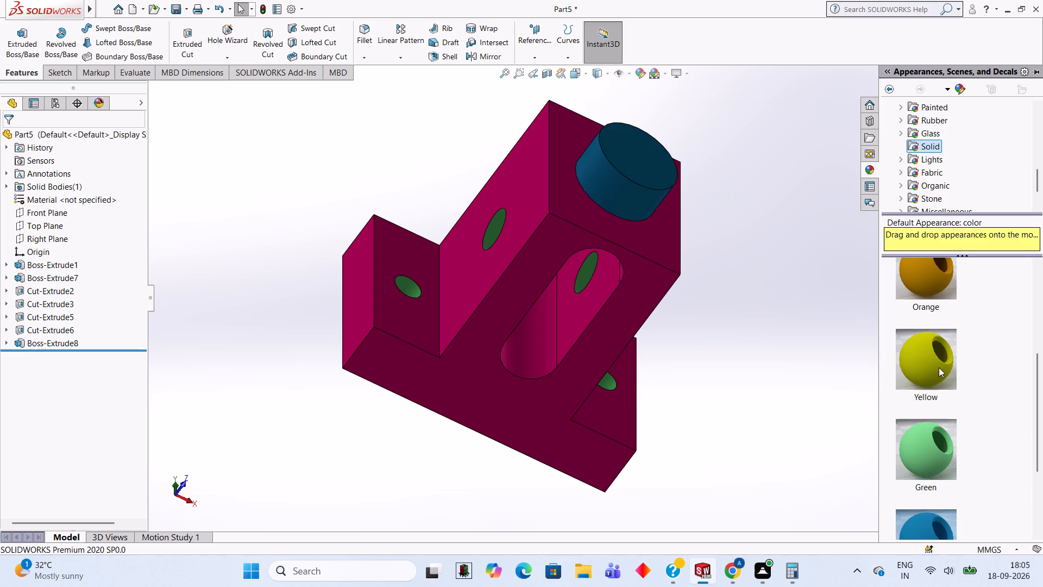
{"action": "left_click_drag", "start_coordinate": [939, 367], "coordinate": [667, 177]}
{"action": "left_click", "coordinate": [667, 177]}
Examine the coloured T-shaped block from several sides, checking the end boss, through slot, side holes and base-step holes.
{"action": "middle_click_drag", "start_coordinate": [750, 236], "coordinate": [772, 252]}
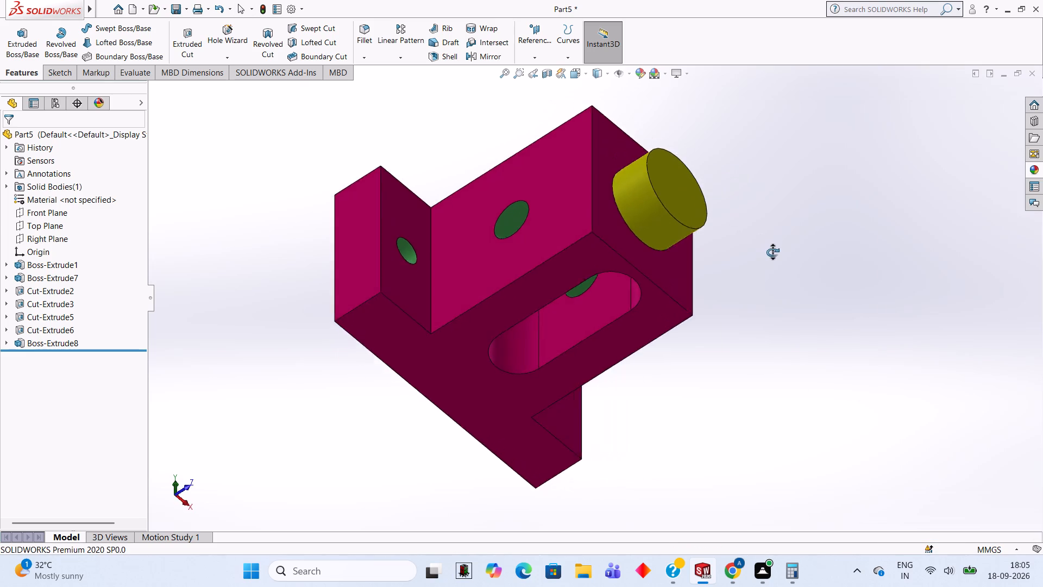
{"action": "middle_click_drag", "start_coordinate": [772, 252], "coordinate": [751, 255]}
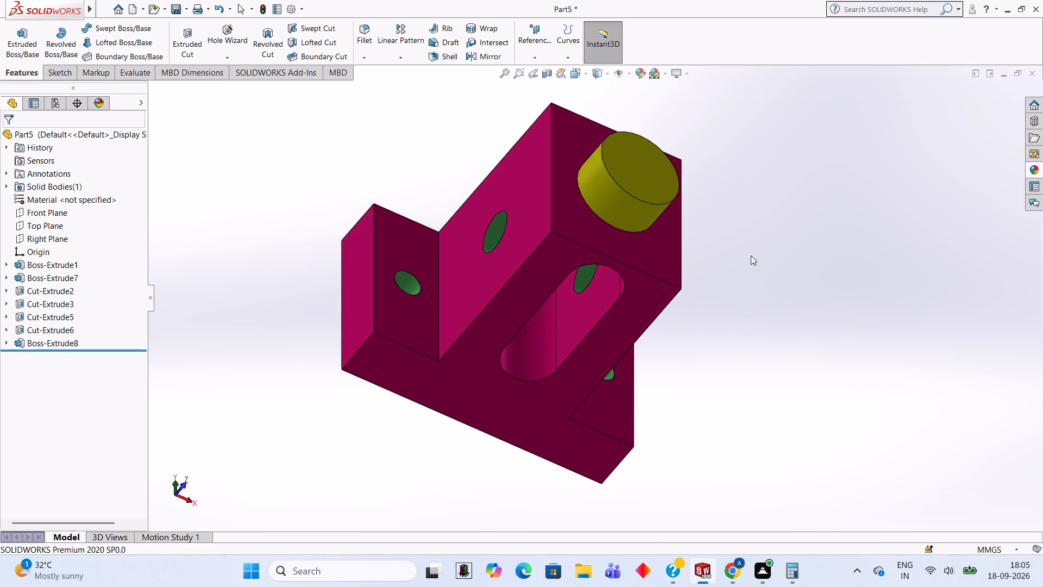
{"action": "scroll", "coordinate": [751, 255], "scroll_direction": "up", "scroll_amount": 1}
{"action": "middle_click_drag", "start_coordinate": [751, 255], "coordinate": [712, 251]}
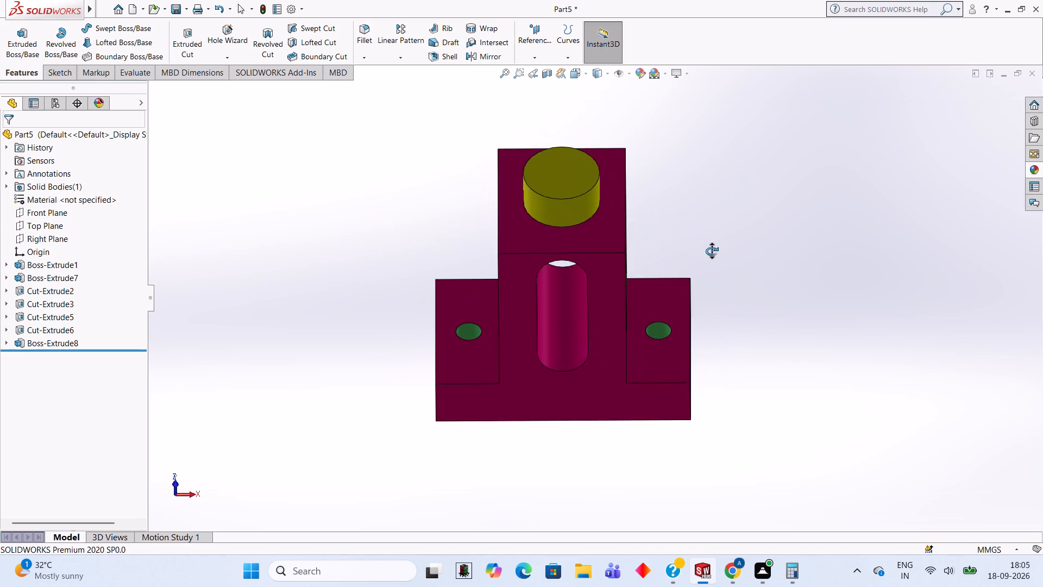
{"action": "middle_click_drag", "start_coordinate": [712, 251], "coordinate": [755, 280]}
{"action": "scroll", "coordinate": [755, 280], "scroll_direction": "up", "scroll_amount": 2}
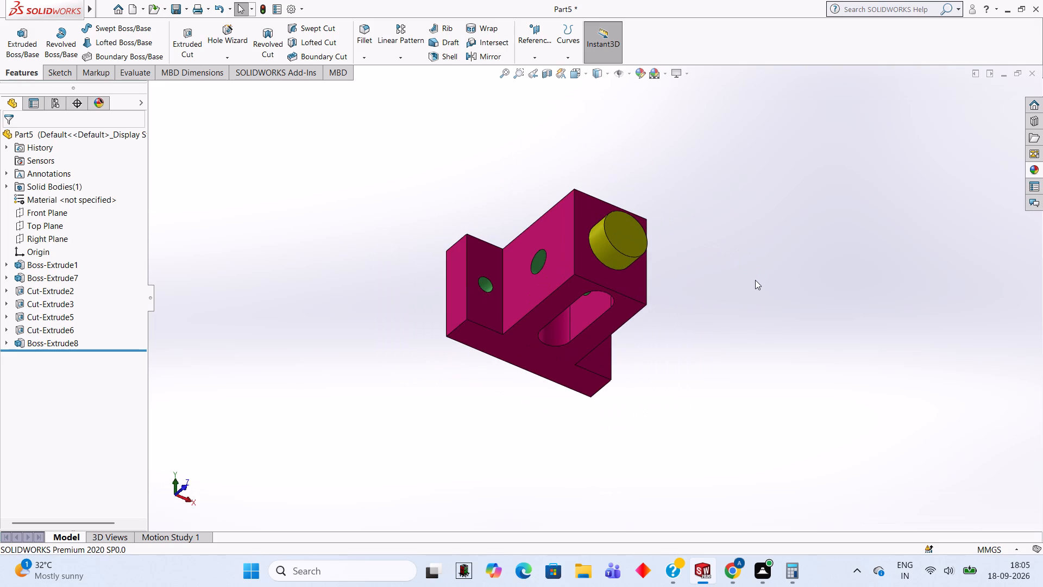
{"action": "middle_click_drag", "start_coordinate": [750, 280], "coordinate": [743, 277]}
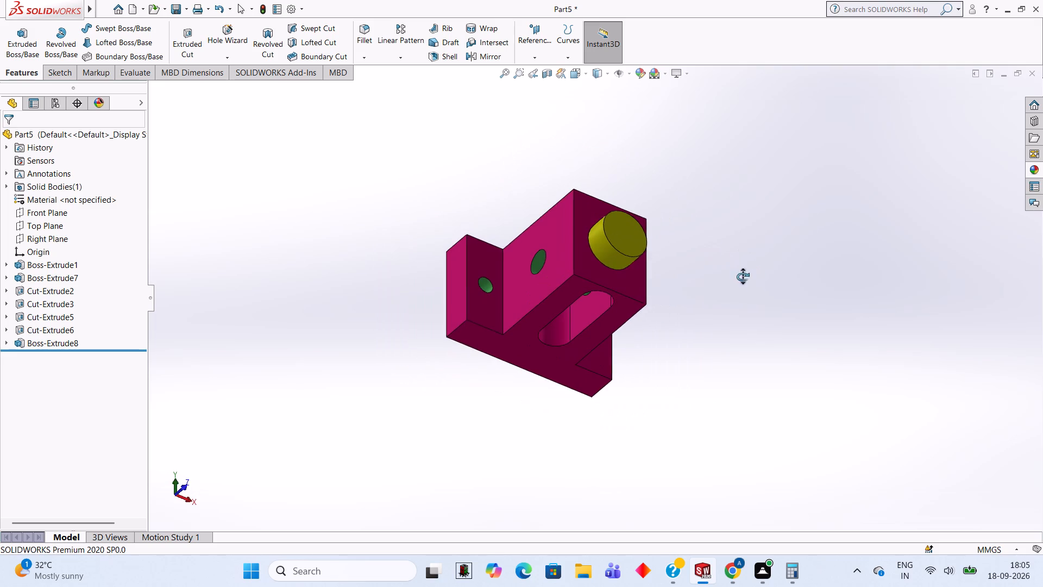
{"action": "middle_click_drag", "start_coordinate": [743, 277], "coordinate": [718, 236]}
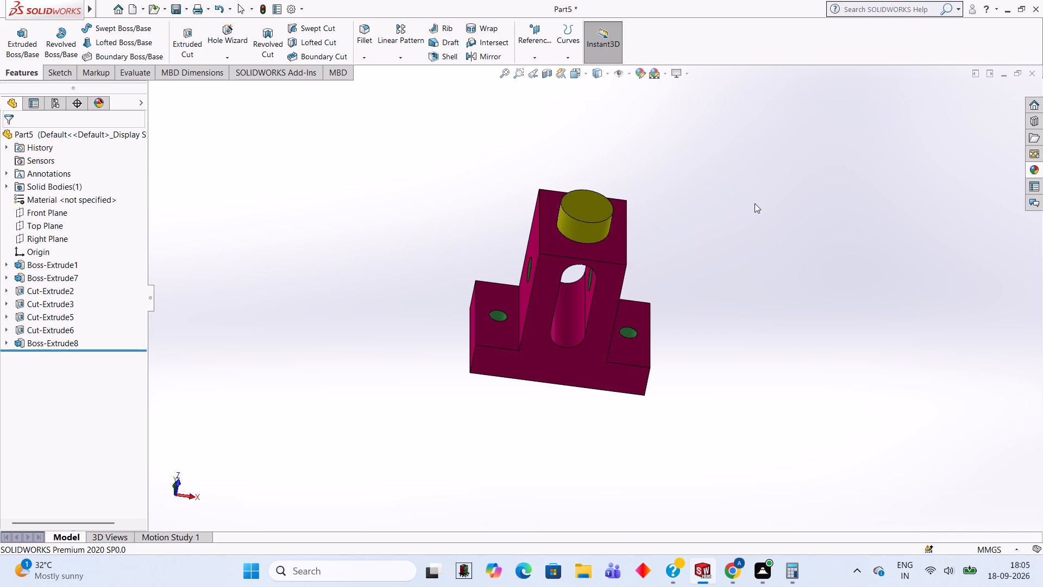
{"action": "middle_click_drag", "start_coordinate": [755, 203], "coordinate": [795, 233]}
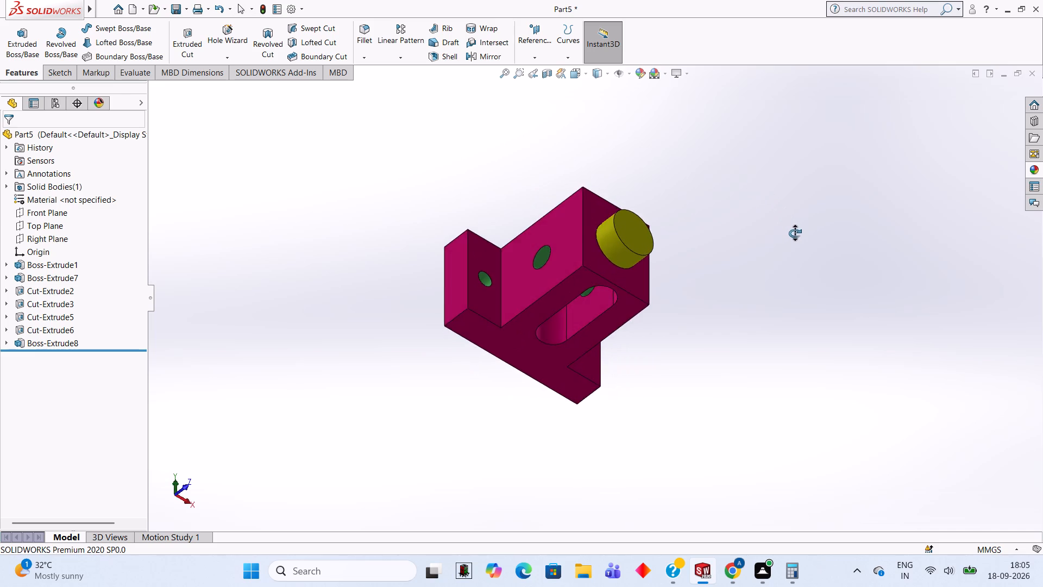
{"action": "middle_click_drag", "start_coordinate": [795, 233], "coordinate": [704, 262]}
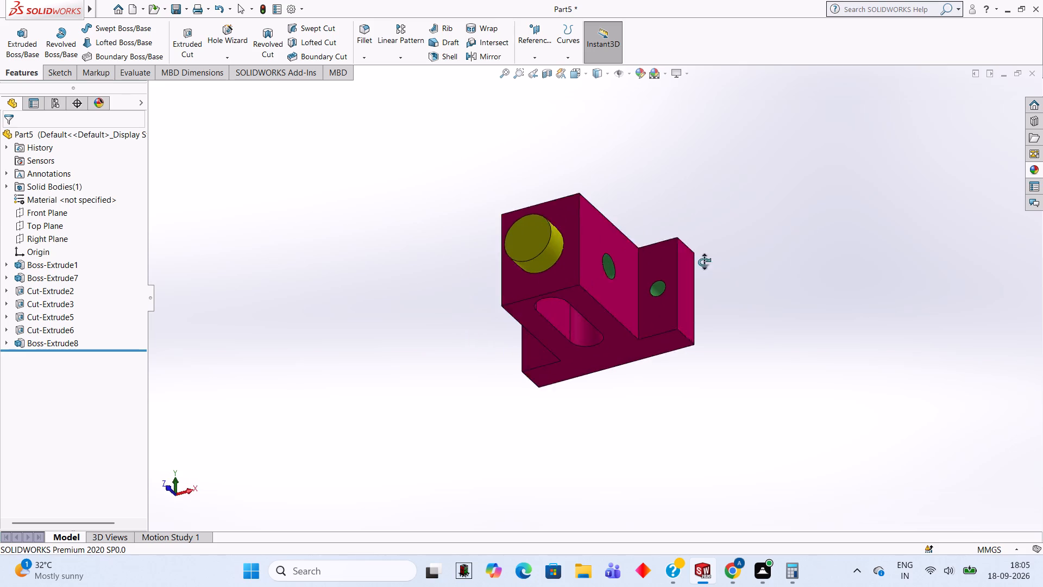
{"action": "middle_click_drag", "start_coordinate": [704, 262], "coordinate": [791, 304]}
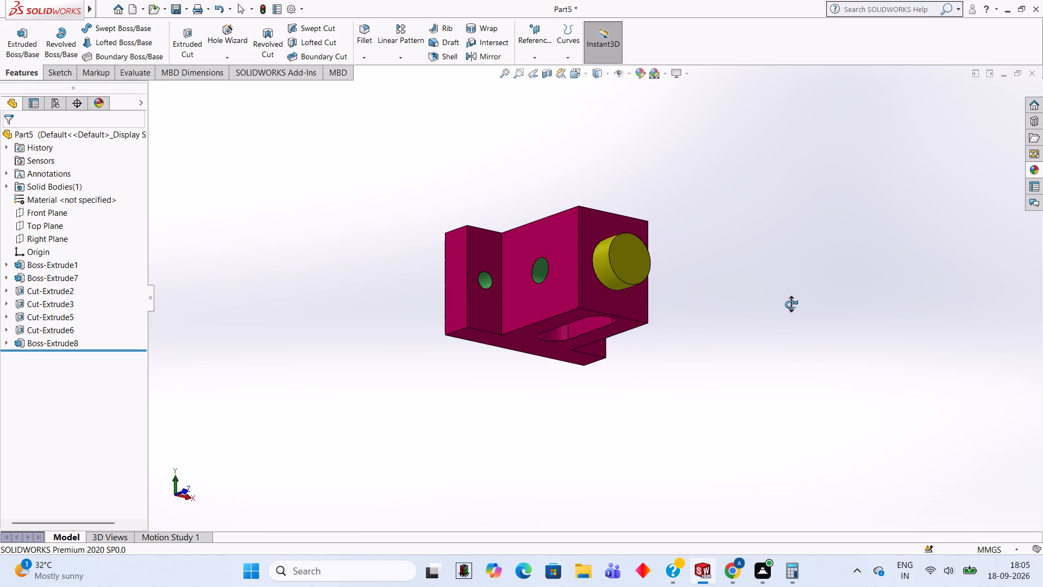
{"action": "middle_click_drag", "start_coordinate": [791, 304], "coordinate": [753, 282]}
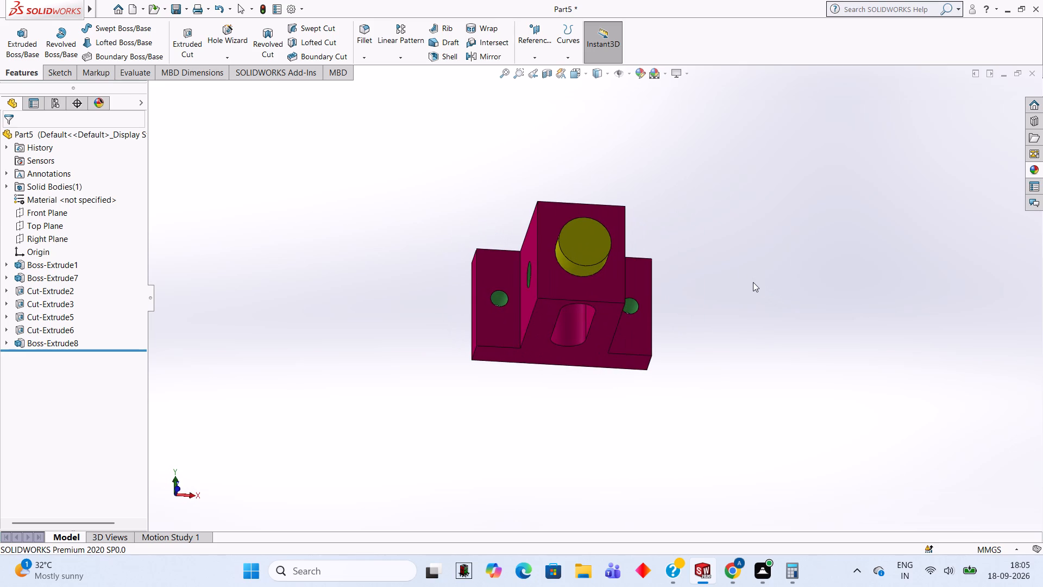
{"action": "scroll", "coordinate": [756, 280], "scroll_direction": "up", "scroll_amount": 1}
{"action": "middle_click_drag", "start_coordinate": [756, 280], "coordinate": [775, 260]}
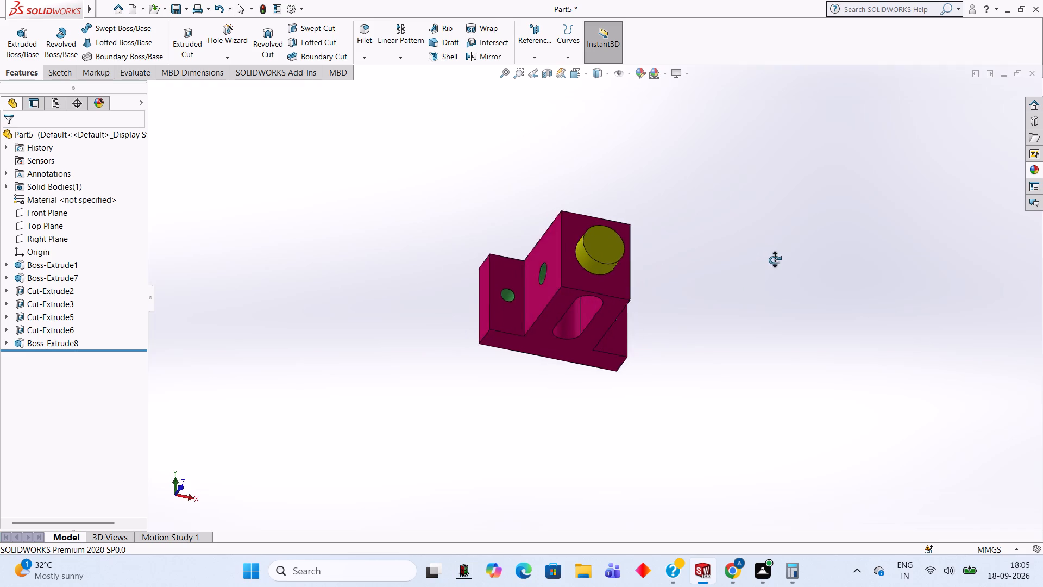
{"action": "middle_click_drag", "start_coordinate": [775, 260], "coordinate": [774, 224]}
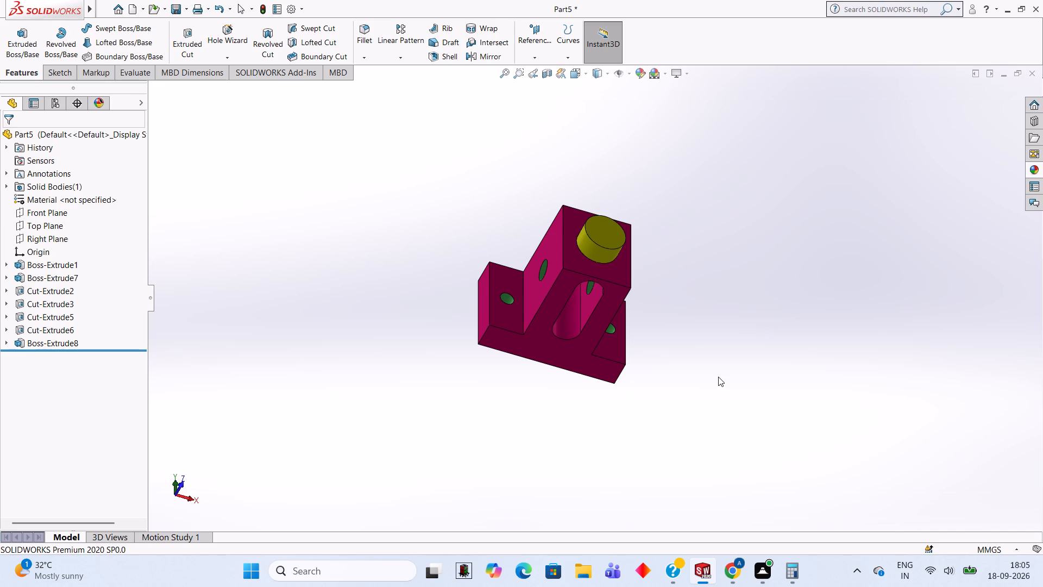
{"action": "middle_click_drag", "start_coordinate": [718, 377], "coordinate": [715, 343]}
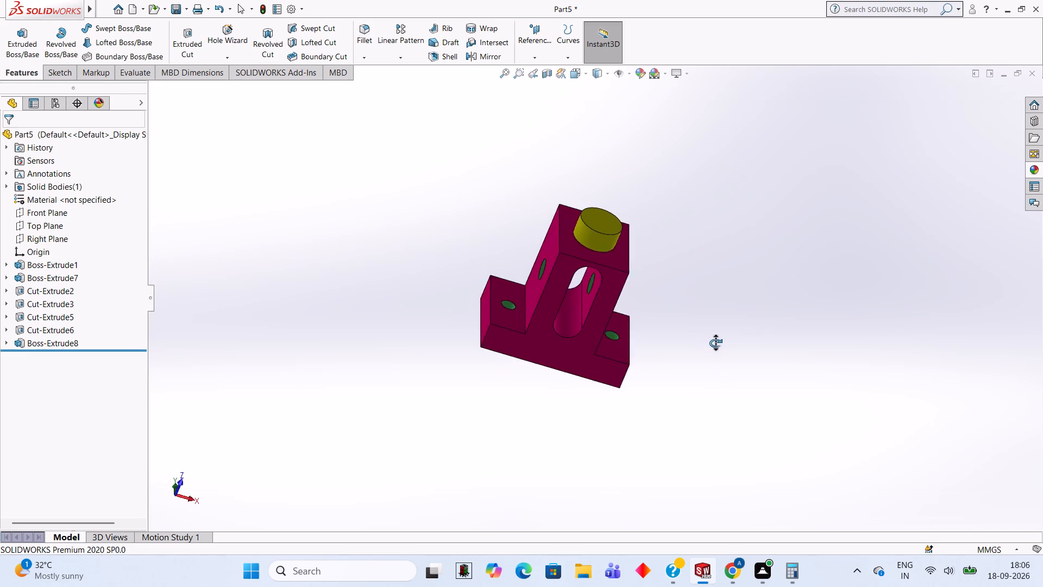
{"action": "middle_click_drag", "start_coordinate": [715, 343], "coordinate": [701, 369]}
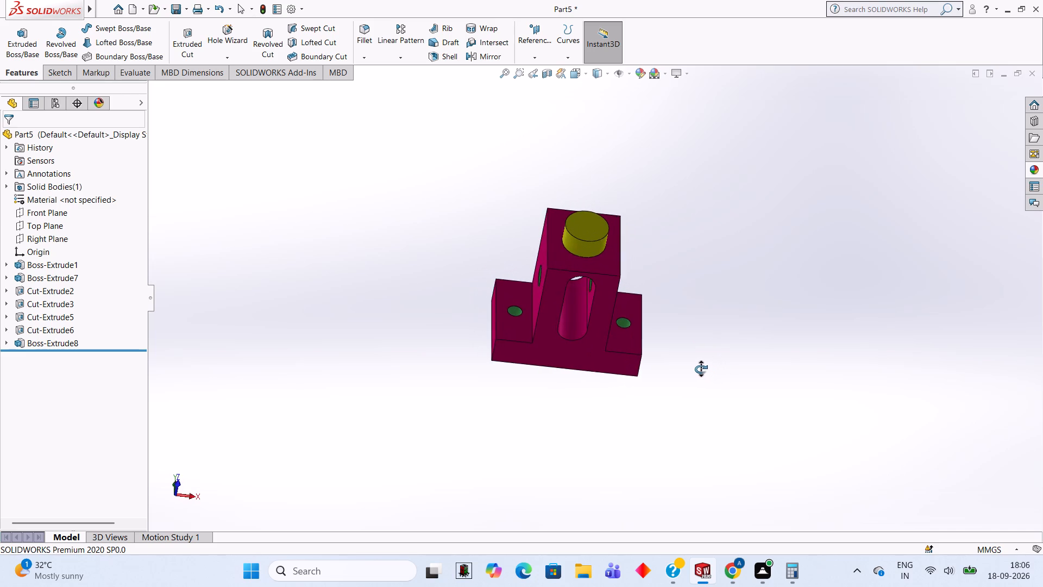
{"action": "middle_click_drag", "start_coordinate": [701, 369], "coordinate": [709, 373]}
{"action": "middle_click_drag", "start_coordinate": [709, 373], "coordinate": [742, 366]}
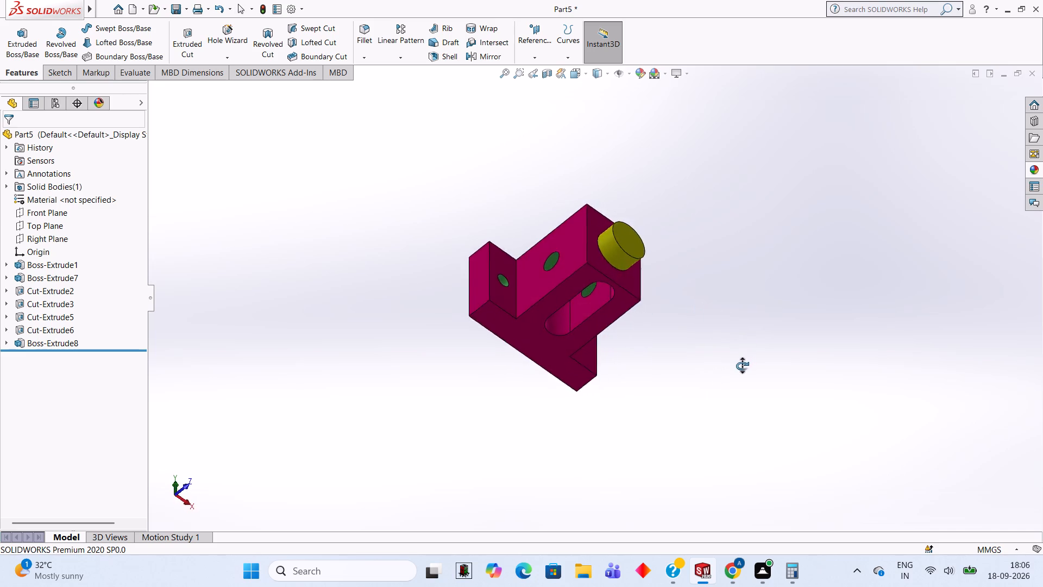
{"action": "middle_click_drag", "start_coordinate": [742, 366], "coordinate": [717, 216]}
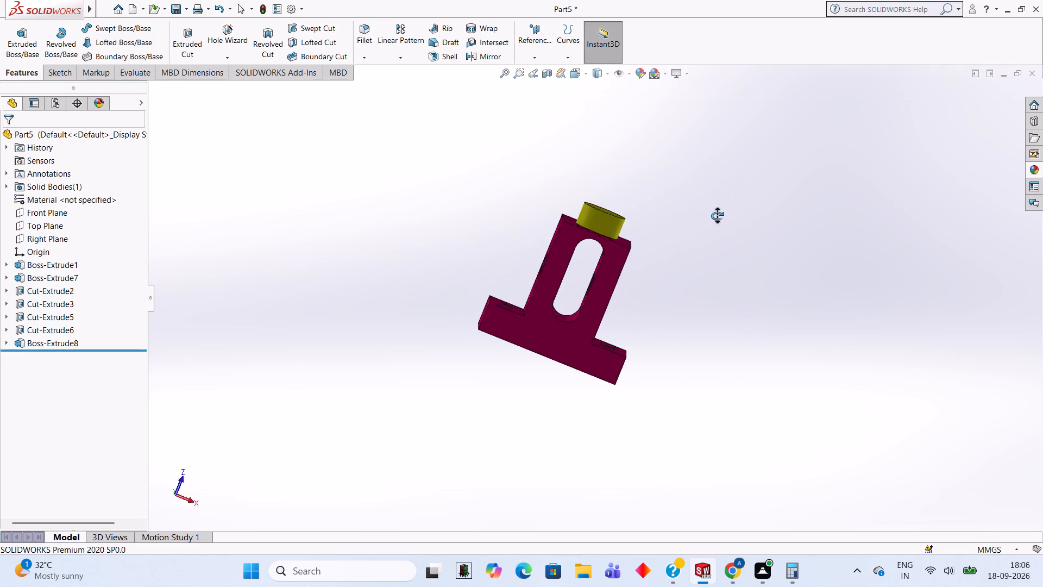
{"action": "middle_click_drag", "start_coordinate": [717, 216], "coordinate": [710, 355]}
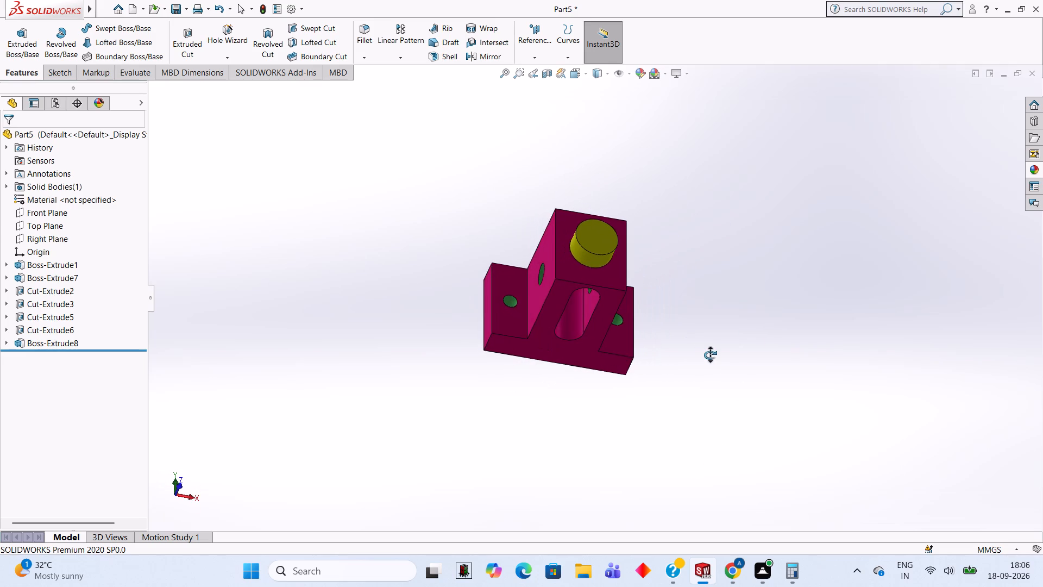
{"action": "middle_click_drag", "start_coordinate": [710, 355], "coordinate": [719, 323]}
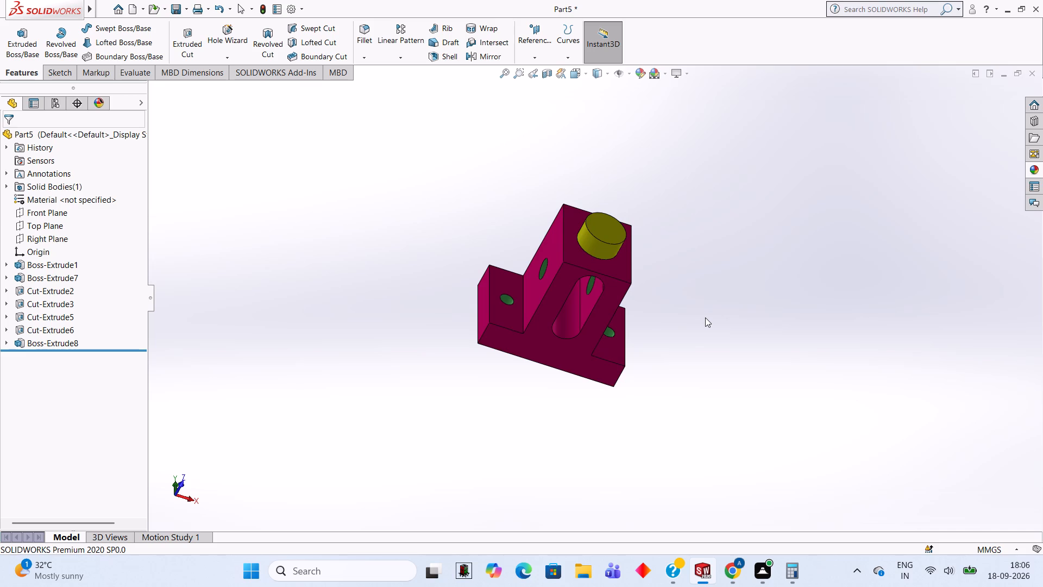
{"action": "middle_click_drag", "start_coordinate": [658, 290], "coordinate": [659, 286]}
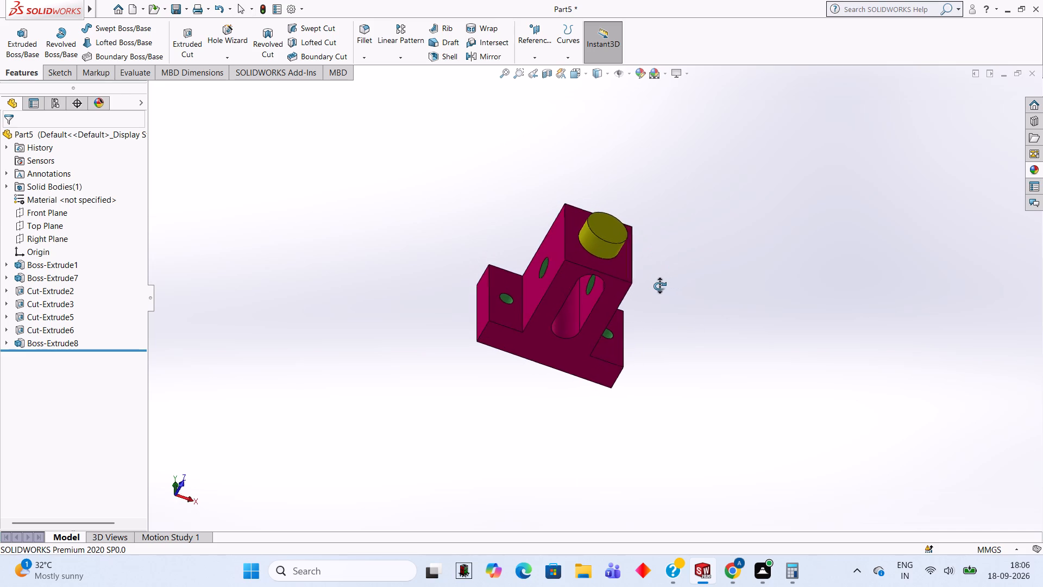
{"action": "middle_click_drag", "start_coordinate": [659, 286], "coordinate": [658, 285]}
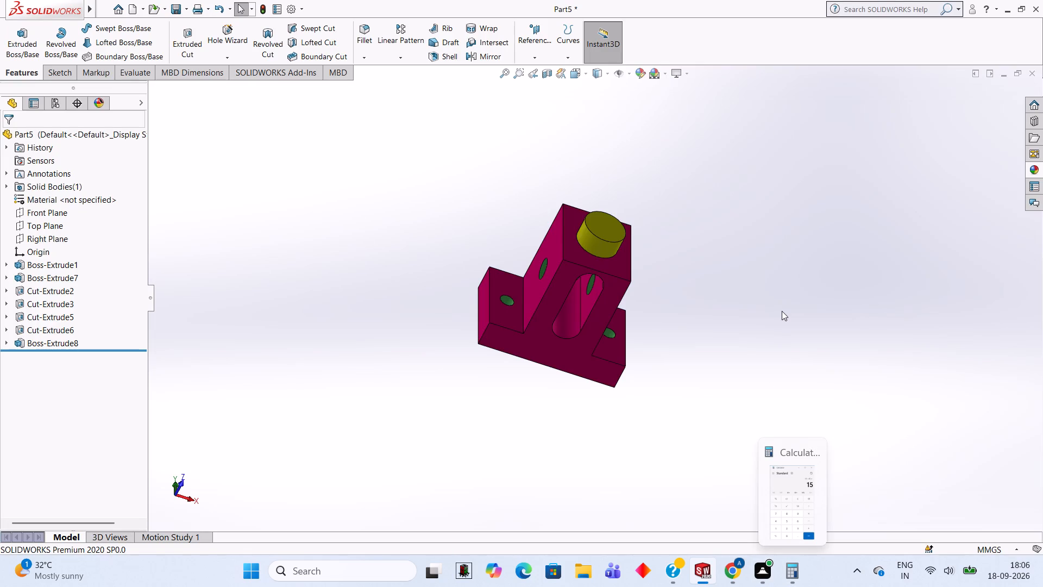
{"action": "middle_click_drag", "start_coordinate": [782, 311], "coordinate": [609, 401]}
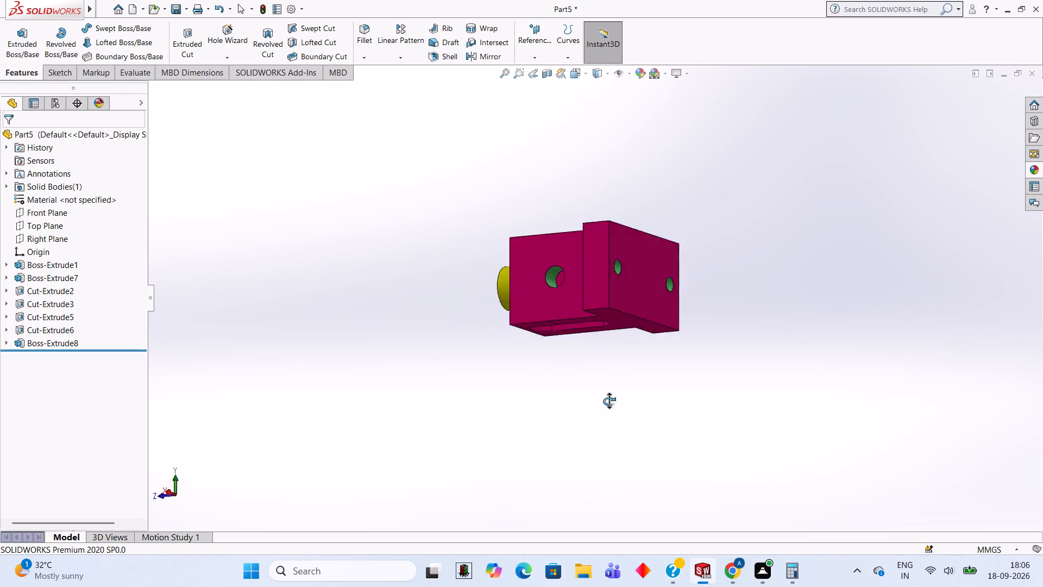
{"action": "middle_click_drag", "start_coordinate": [609, 401], "coordinate": [773, 307]}
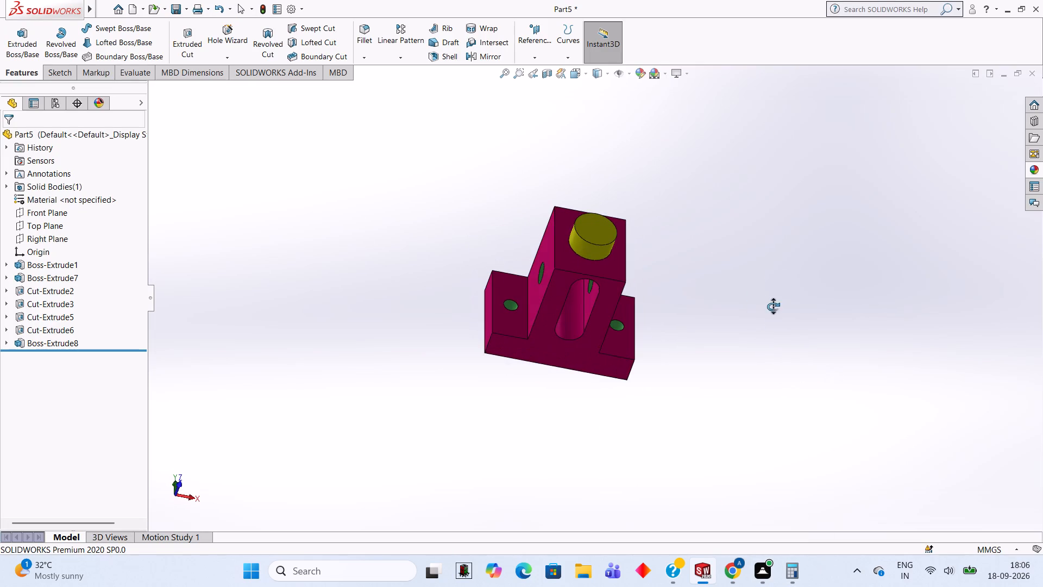
{"action": "middle_click_drag", "start_coordinate": [773, 307], "coordinate": [774, 305]}
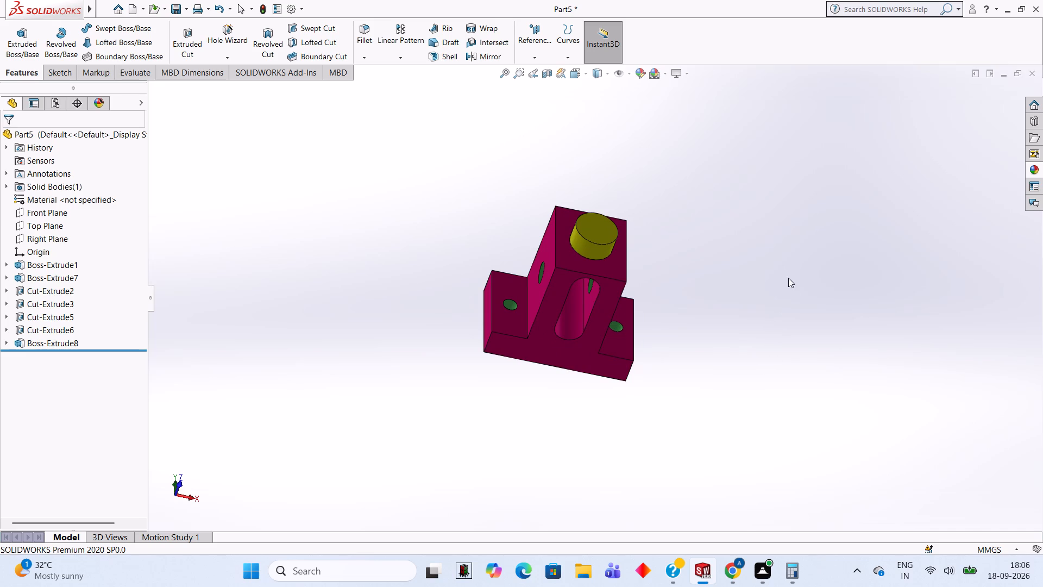
{"action": "middle_click_drag", "start_coordinate": [776, 250], "coordinate": [767, 251]}
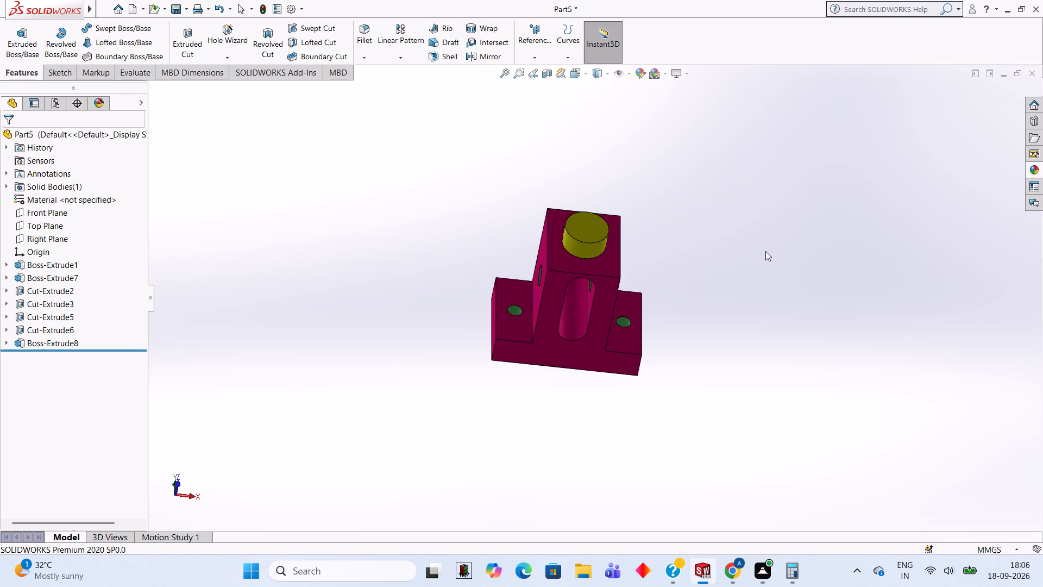
{"action": "middle_click_drag", "start_coordinate": [782, 232], "coordinate": [775, 228]}
{"action": "scroll", "coordinate": [790, 235], "scroll_direction": "down", "scroll_amount": 1}
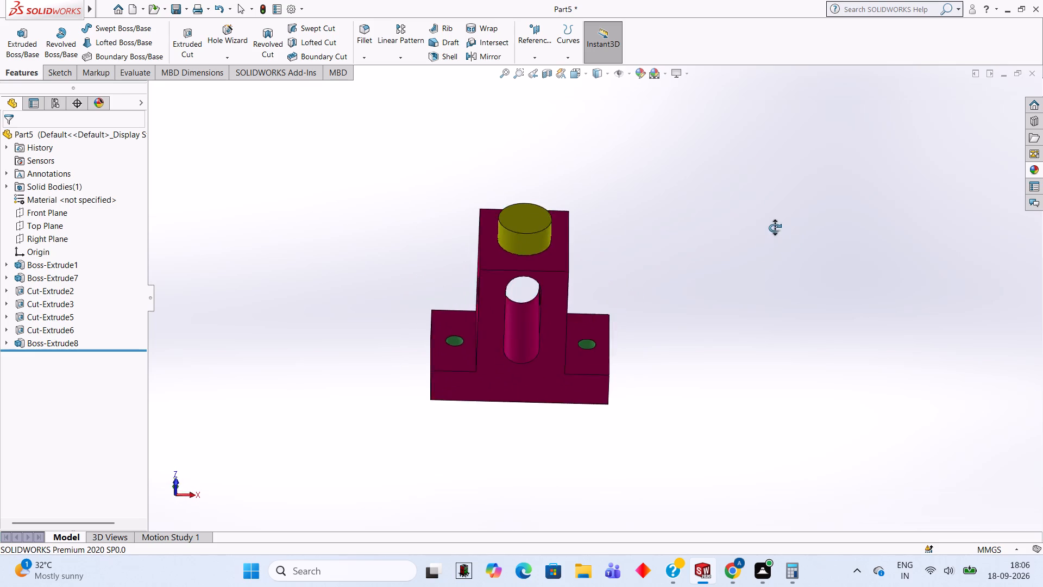
Examine the coloured block from the boss end, checking the yellow boss, the through slot and the green base-step holes.
{"action": "middle_click_drag", "start_coordinate": [775, 228], "coordinate": [809, 265]}
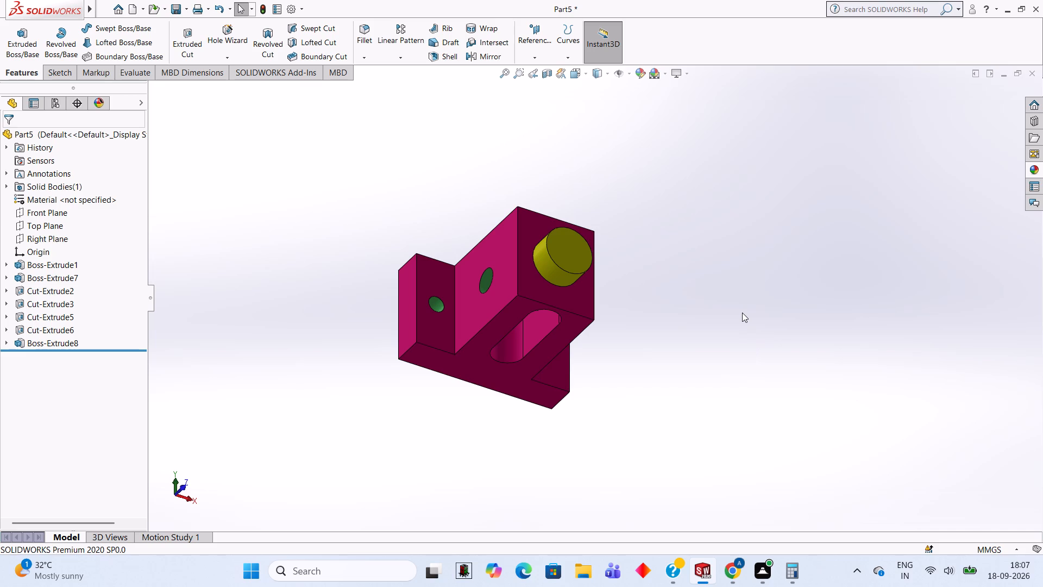
{"action": "middle_click_drag", "start_coordinate": [742, 312], "coordinate": [732, 258]}
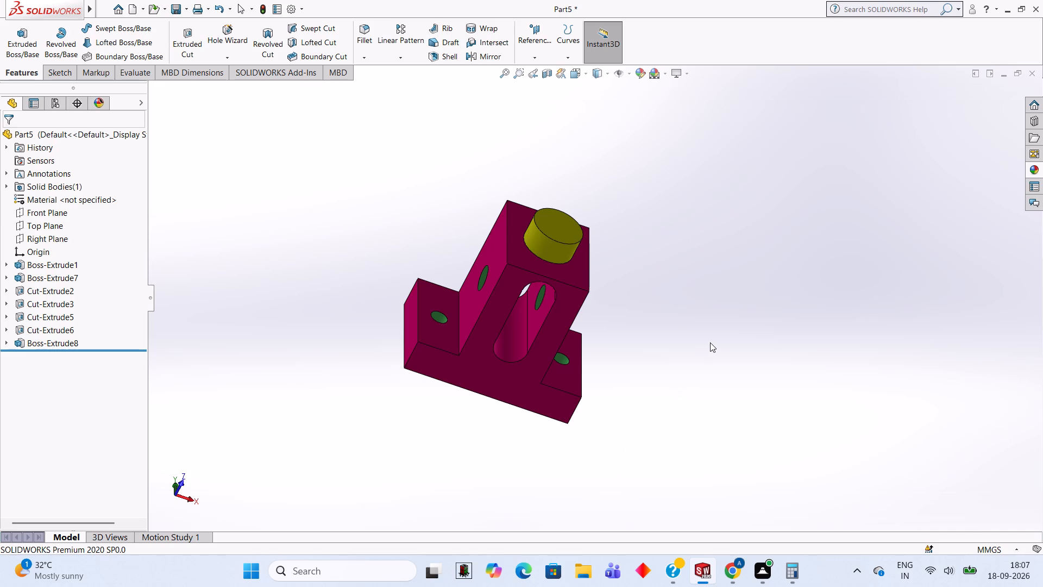
{"action": "middle_click_drag", "start_coordinate": [709, 352], "coordinate": [725, 362]}
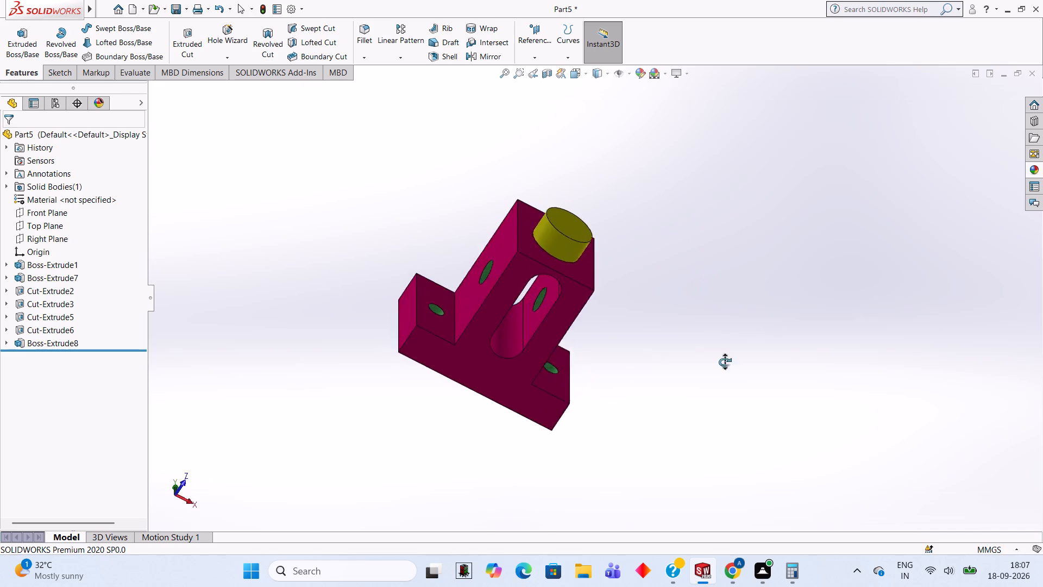
{"action": "middle_click_drag", "start_coordinate": [725, 362], "coordinate": [698, 340]}
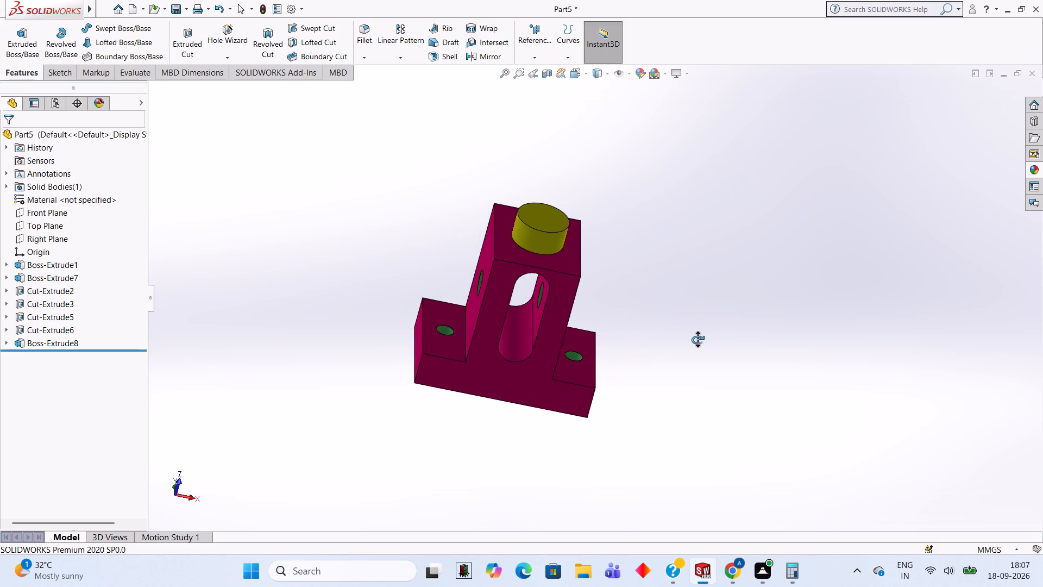
{"action": "middle_click_drag", "start_coordinate": [698, 340], "coordinate": [709, 368]}
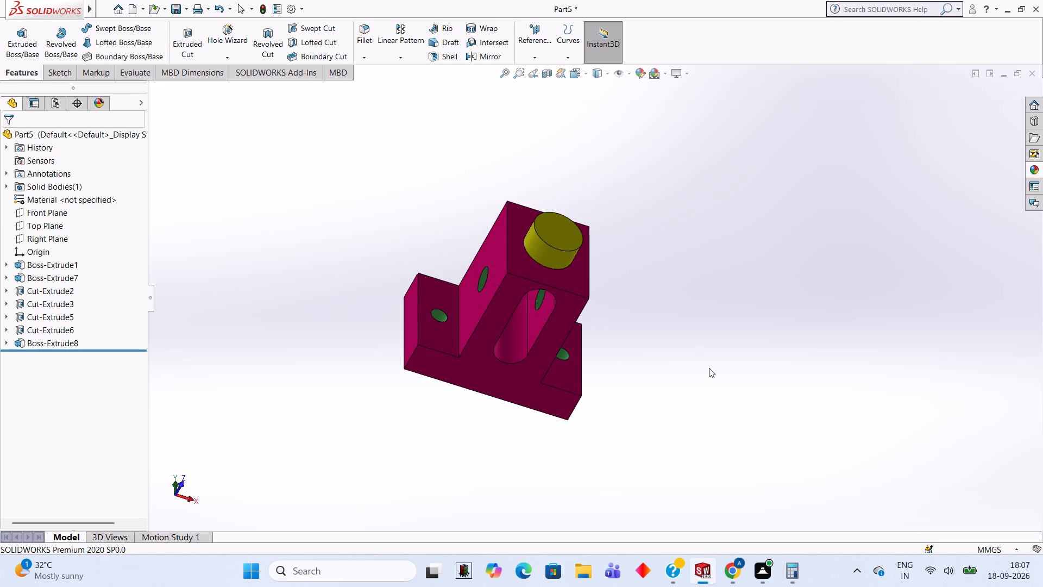
{"action": "scroll", "coordinate": [709, 368], "scroll_direction": "up", "scroll_amount": 1}
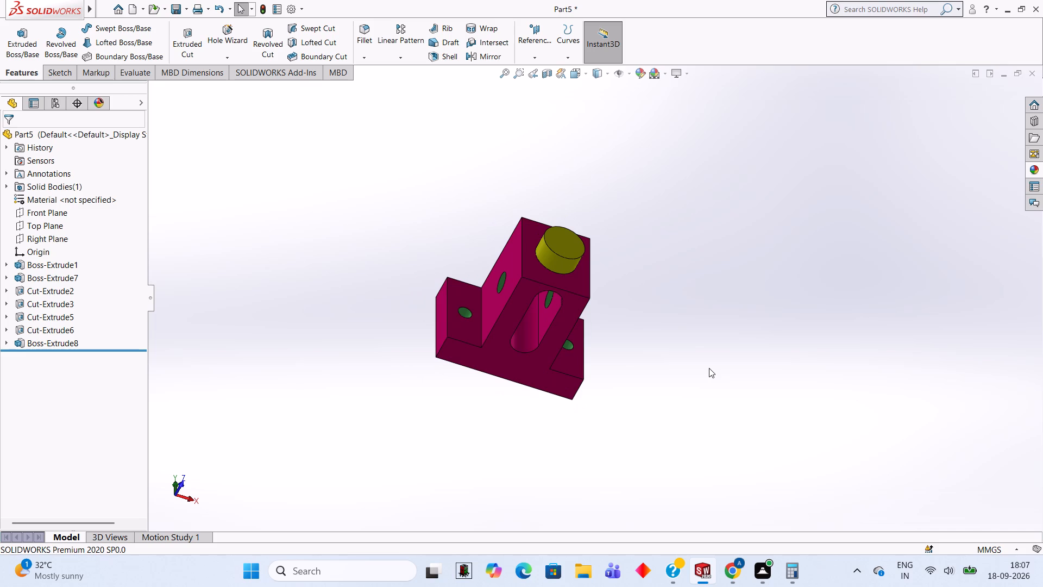
{"action": "scroll", "coordinate": [709, 368], "scroll_direction": "down", "scroll_amount": 1}
{"action": "middle_click_drag", "start_coordinate": [710, 352], "coordinate": [720, 357]}
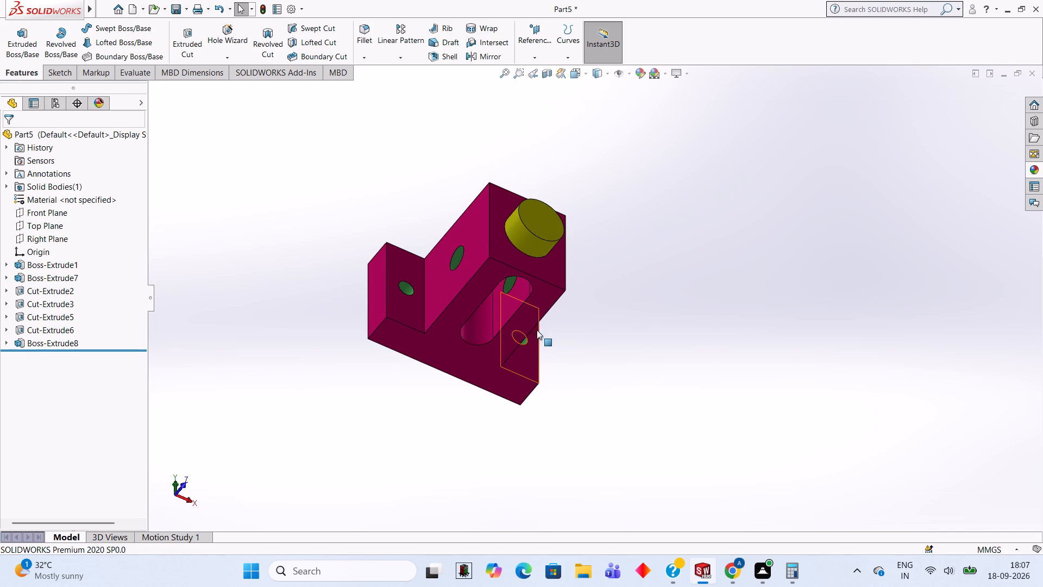
{"action": "scroll", "coordinate": [301, 171], "scroll_direction": "down", "scroll_amount": 1}
{"action": "scroll", "coordinate": [409, 414], "scroll_direction": "down", "scroll_amount": 1}
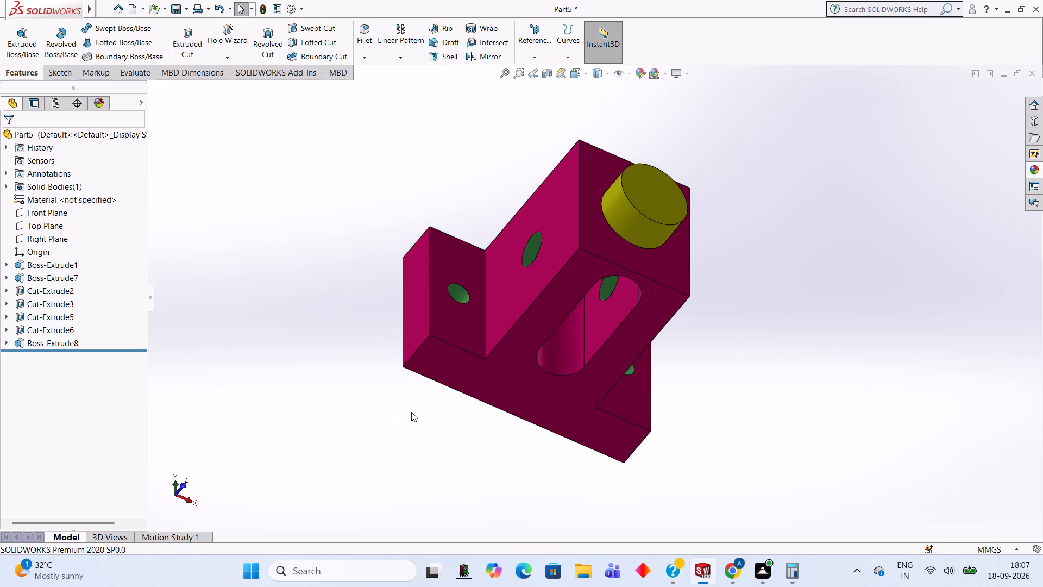
{"action": "scroll", "coordinate": [411, 411], "scroll_direction": "up", "scroll_amount": 1}
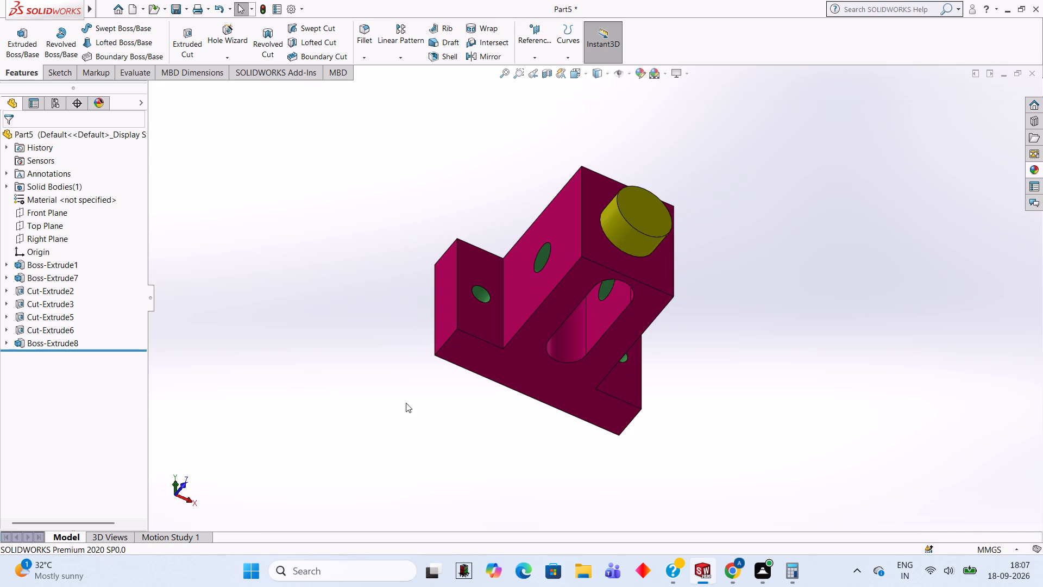
{"action": "scroll", "coordinate": [405, 355], "scroll_direction": "down", "scroll_amount": 1}
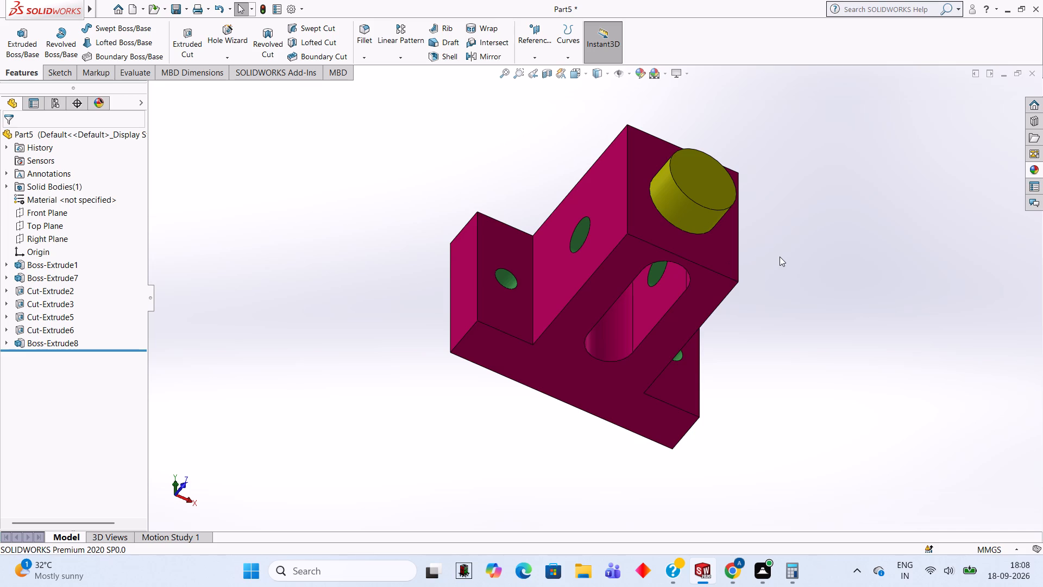
Examine the block all round, checking the two-hole base face, the side holes and the slot running through the upright block.
{"action": "middle_click_drag", "start_coordinate": [787, 209], "coordinate": [571, 470]}
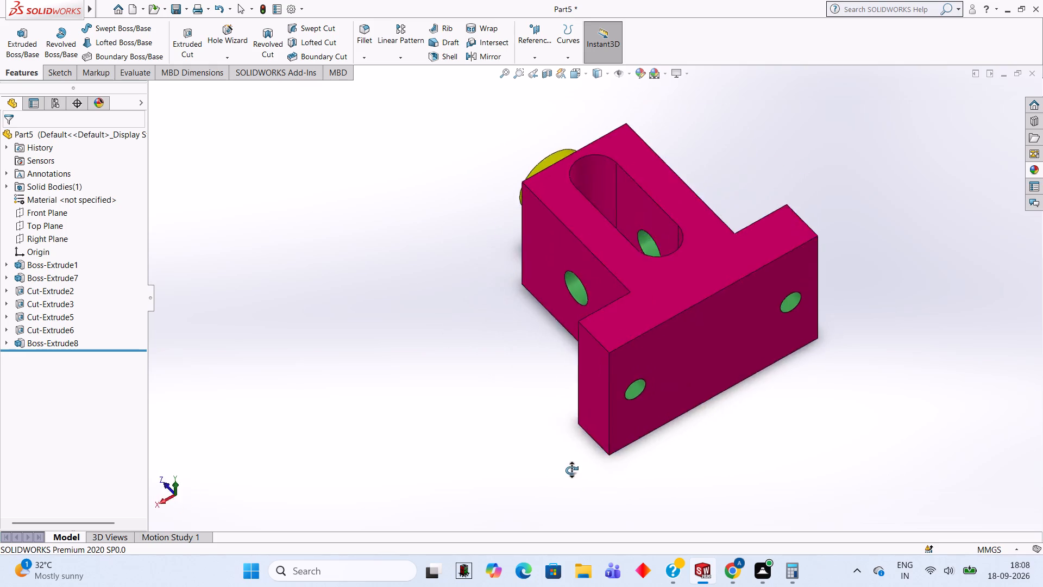
{"action": "middle_click_drag", "start_coordinate": [571, 470], "coordinate": [755, 171]}
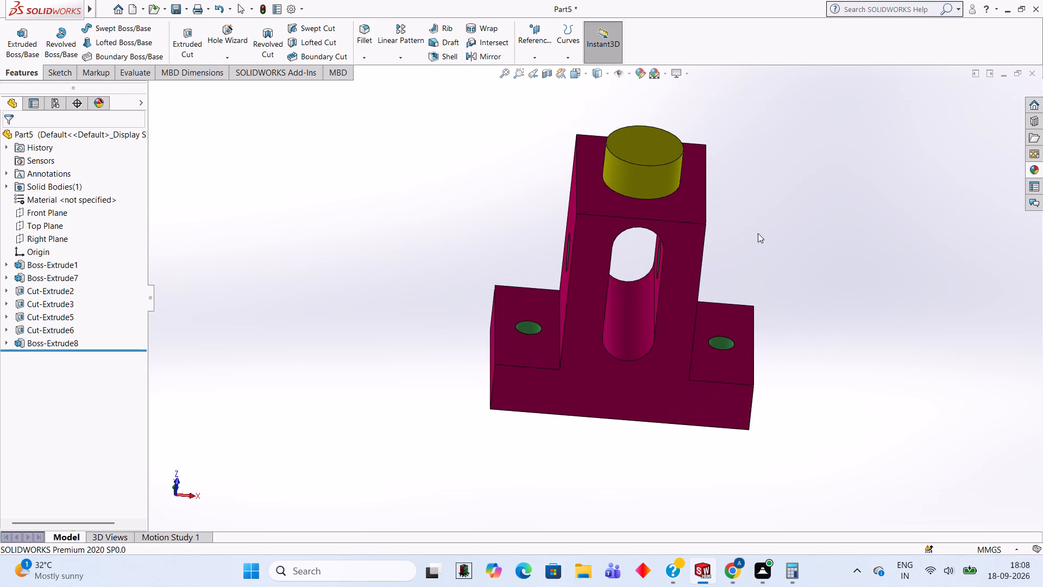
{"action": "middle_click_drag", "start_coordinate": [761, 235], "coordinate": [788, 305]}
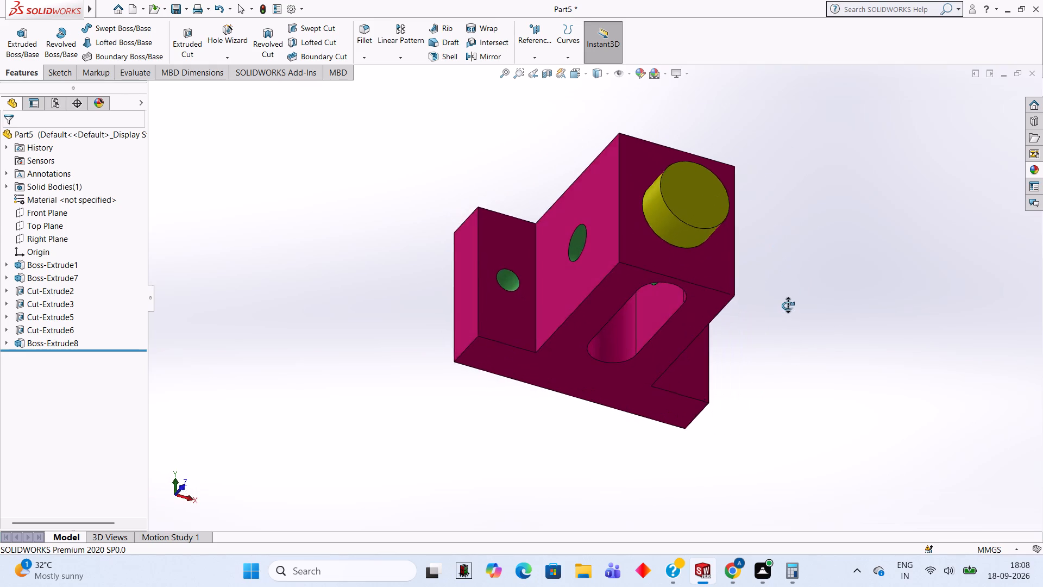
{"action": "middle_click_drag", "start_coordinate": [788, 305], "coordinate": [703, 276]}
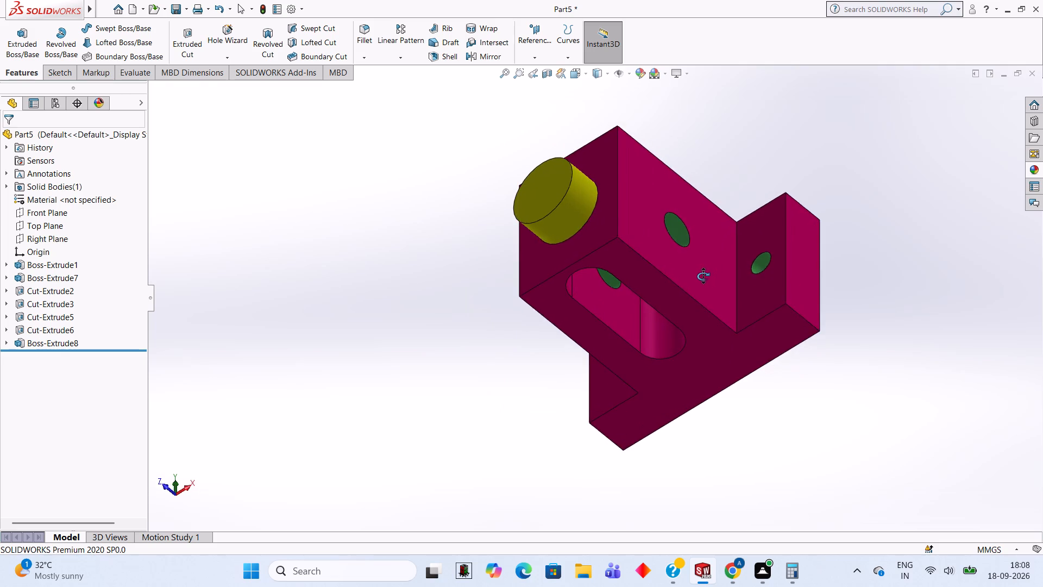
{"action": "middle_click_drag", "start_coordinate": [703, 276], "coordinate": [744, 297]}
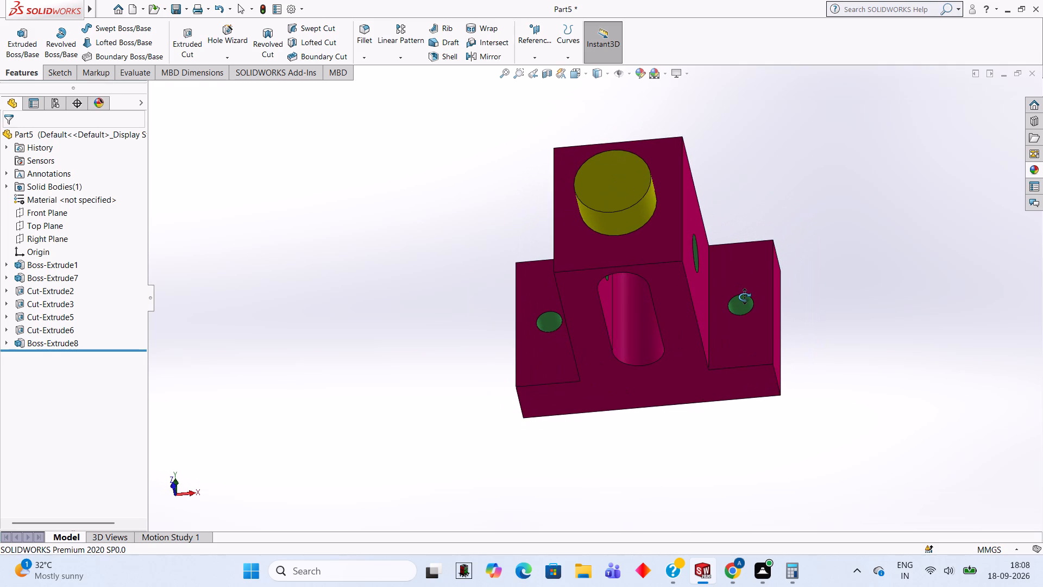
{"action": "middle_click_drag", "start_coordinate": [744, 297], "coordinate": [628, 268]}
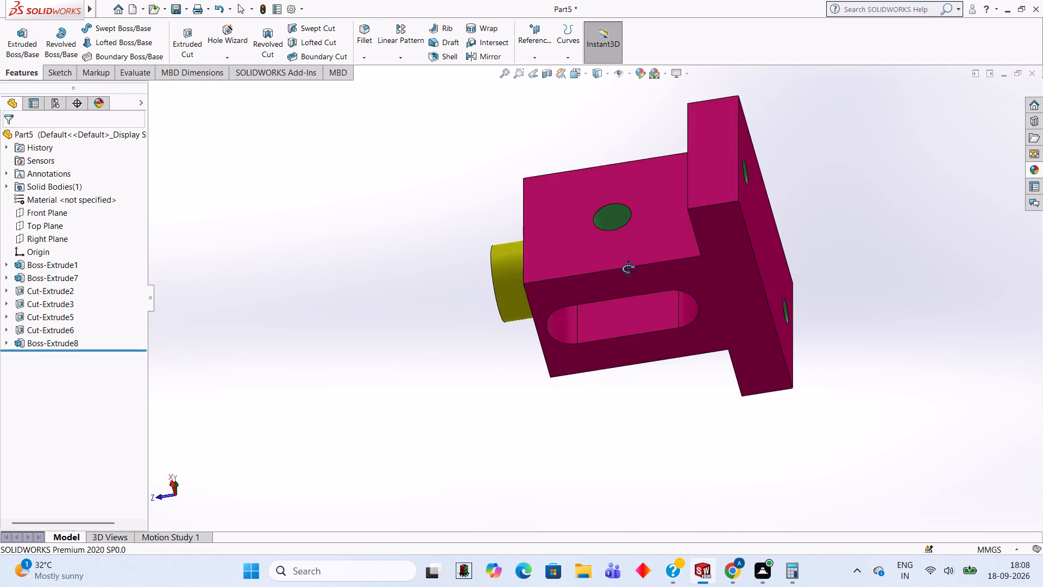
{"action": "middle_click_drag", "start_coordinate": [628, 268], "coordinate": [825, 287]}
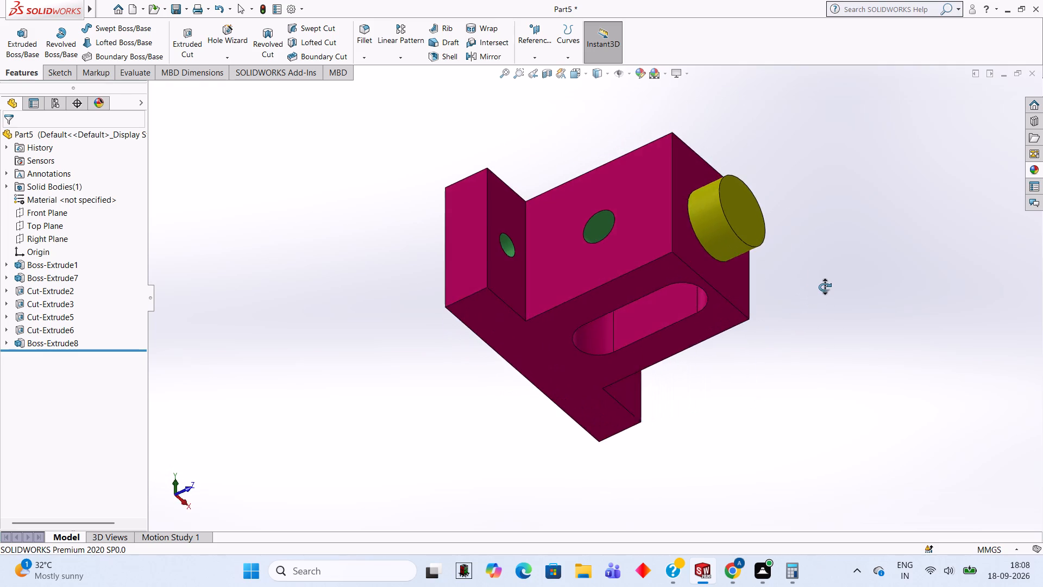
{"action": "middle_click_drag", "start_coordinate": [825, 287], "coordinate": [659, 197]}
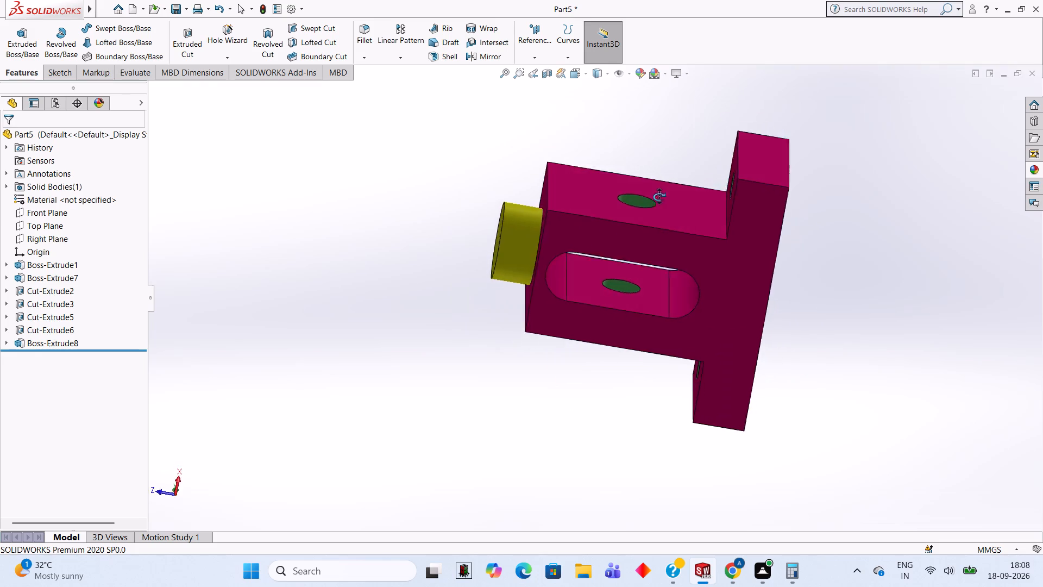
{"action": "middle_click_drag", "start_coordinate": [659, 197], "coordinate": [728, 158]}
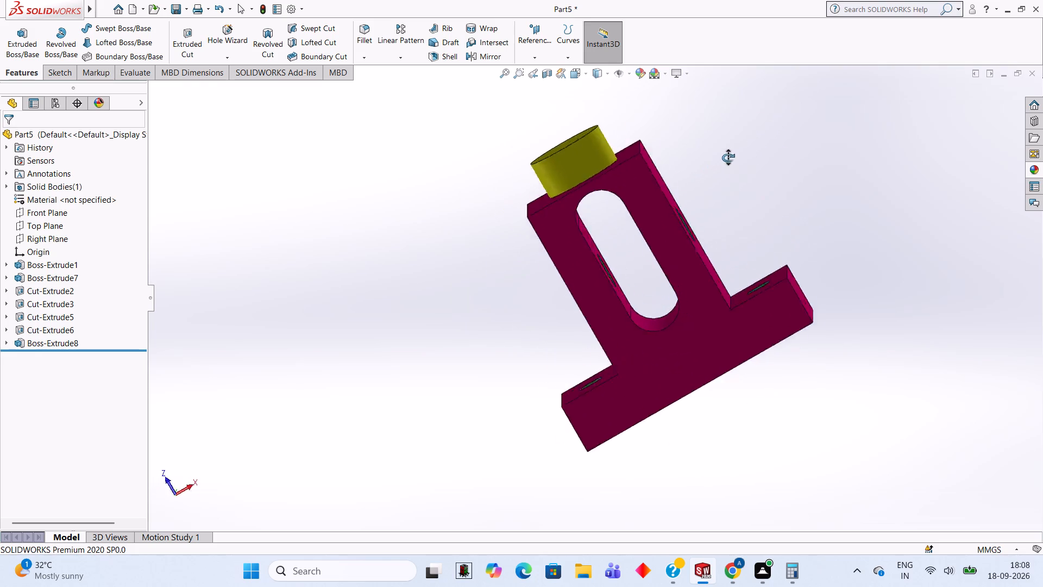
{"action": "middle_click_drag", "start_coordinate": [728, 158], "coordinate": [772, 188]}
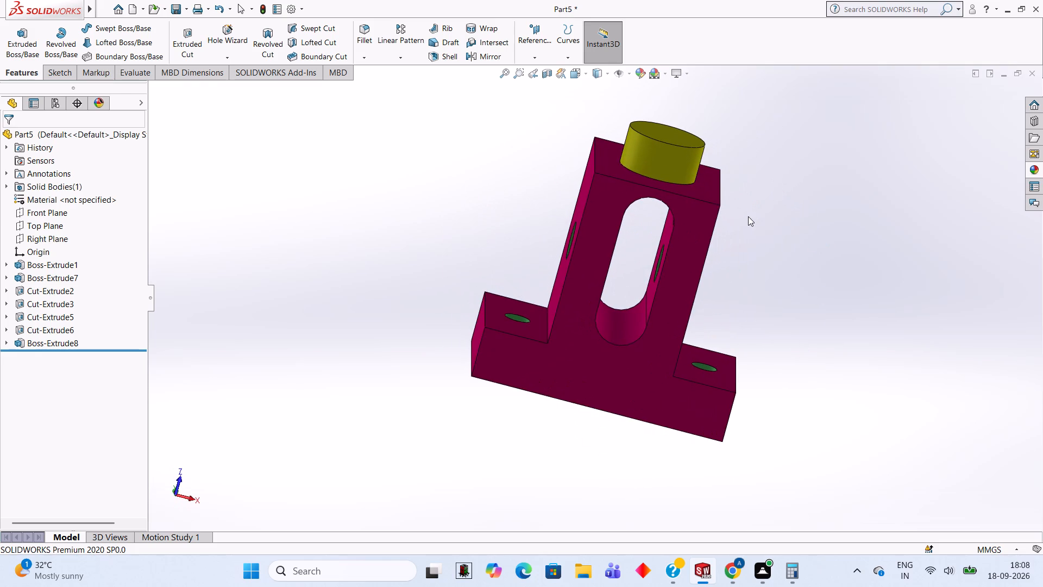
{"action": "scroll", "coordinate": [704, 338], "scroll_direction": "down", "scroll_amount": 1}
{"action": "scroll", "coordinate": [691, 334], "scroll_direction": "up", "scroll_amount": 2}
{"action": "middle_click_drag", "start_coordinate": [694, 284], "coordinate": [675, 275]}
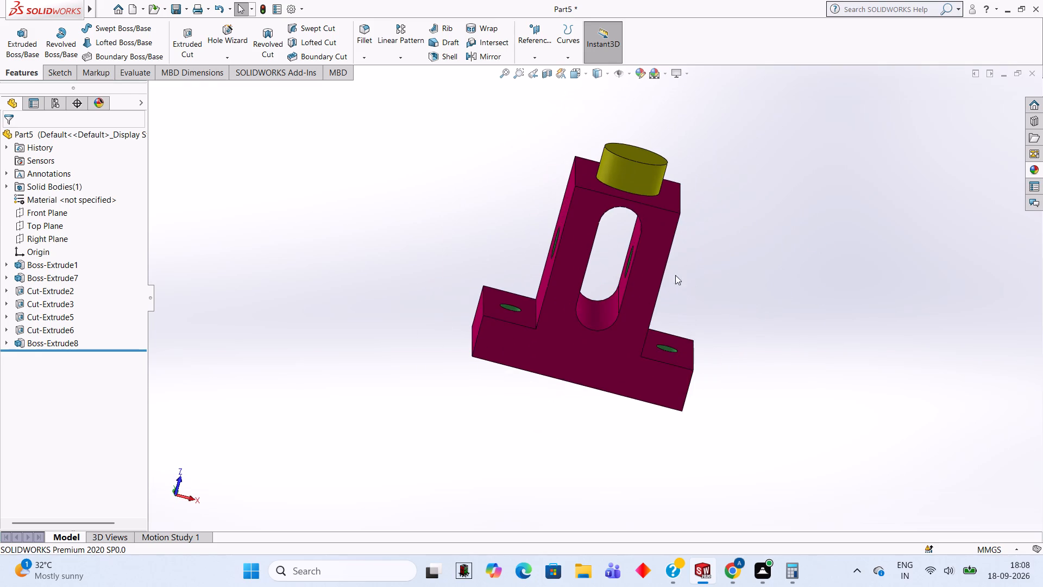
{"action": "middle_click_drag", "start_coordinate": [675, 275], "coordinate": [664, 272]}
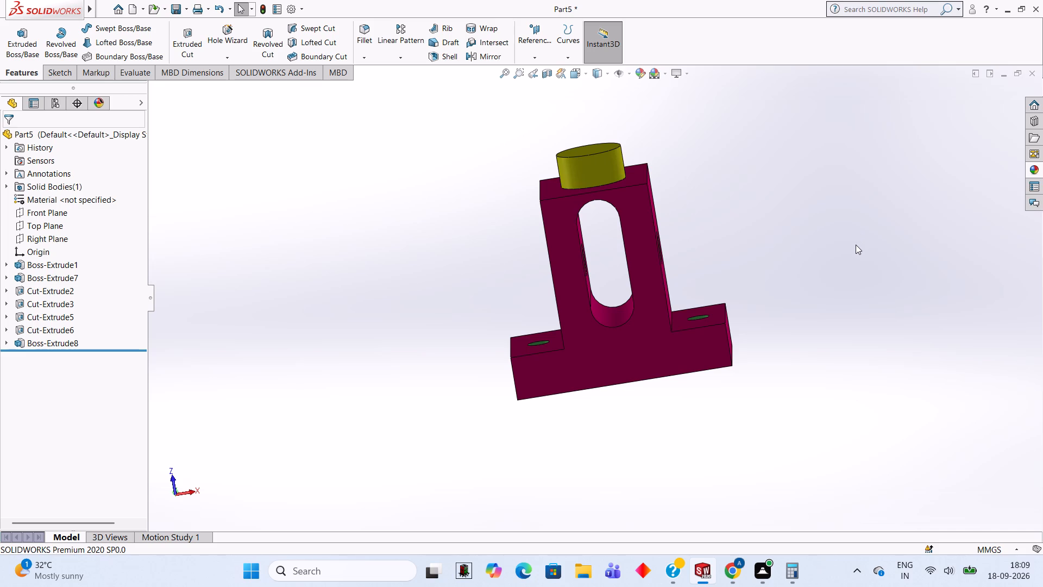
Examine the side holes crossing the slot, the base block's faces and the T-shaped outline with the end boss.
{"action": "middle_click_drag", "start_coordinate": [746, 170], "coordinate": [775, 262]}
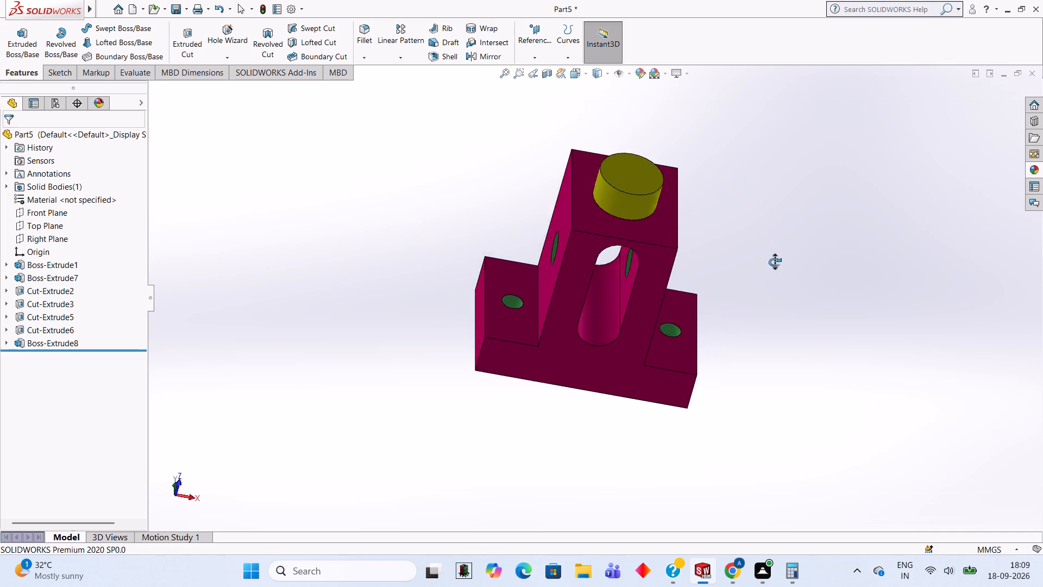
{"action": "middle_click_drag", "start_coordinate": [775, 262], "coordinate": [680, 185]}
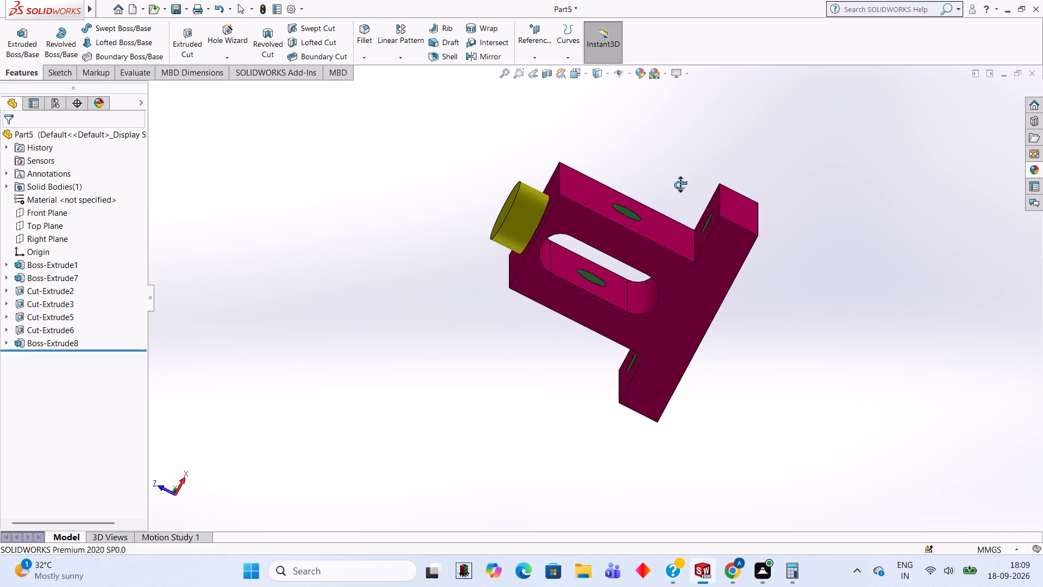
{"action": "middle_click_drag", "start_coordinate": [680, 185], "coordinate": [686, 168]}
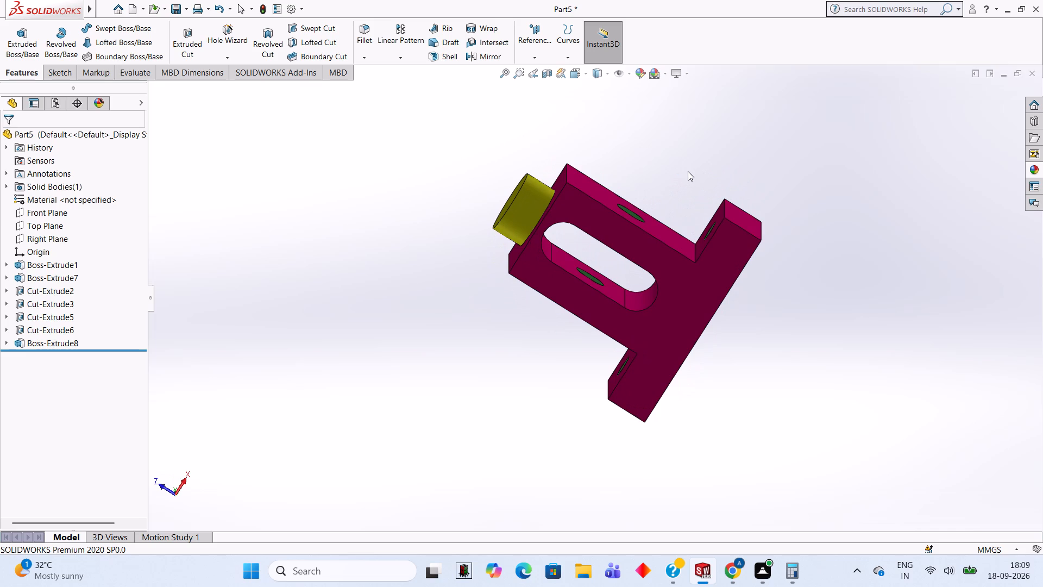
{"action": "middle_click_drag", "start_coordinate": [688, 171], "coordinate": [680, 248]}
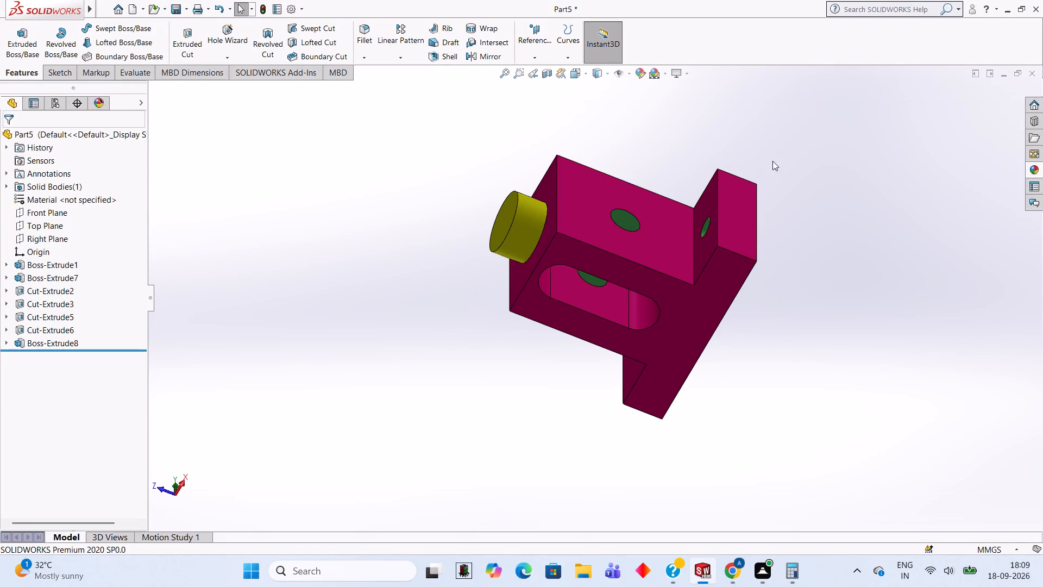
{"action": "middle_click_drag", "start_coordinate": [761, 166], "coordinate": [755, 296]}
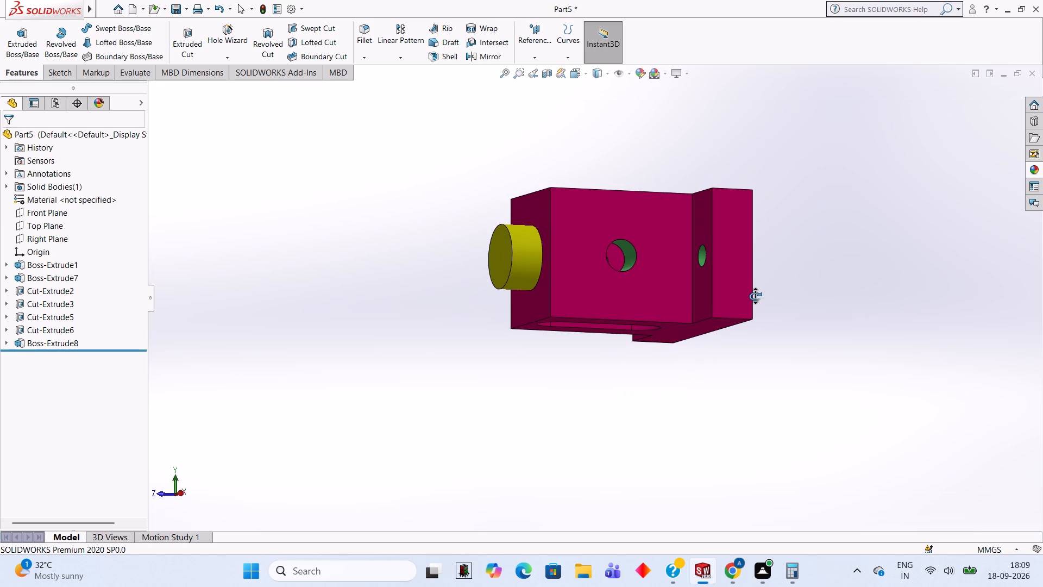
{"action": "middle_click_drag", "start_coordinate": [755, 296], "coordinate": [497, 431]}
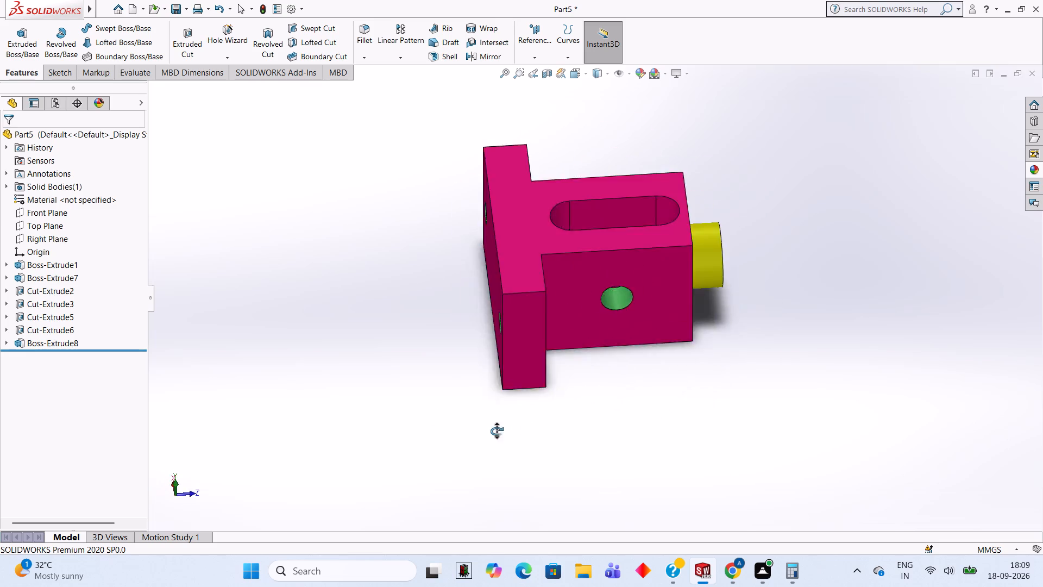
{"action": "middle_click_drag", "start_coordinate": [497, 431], "coordinate": [569, 399]}
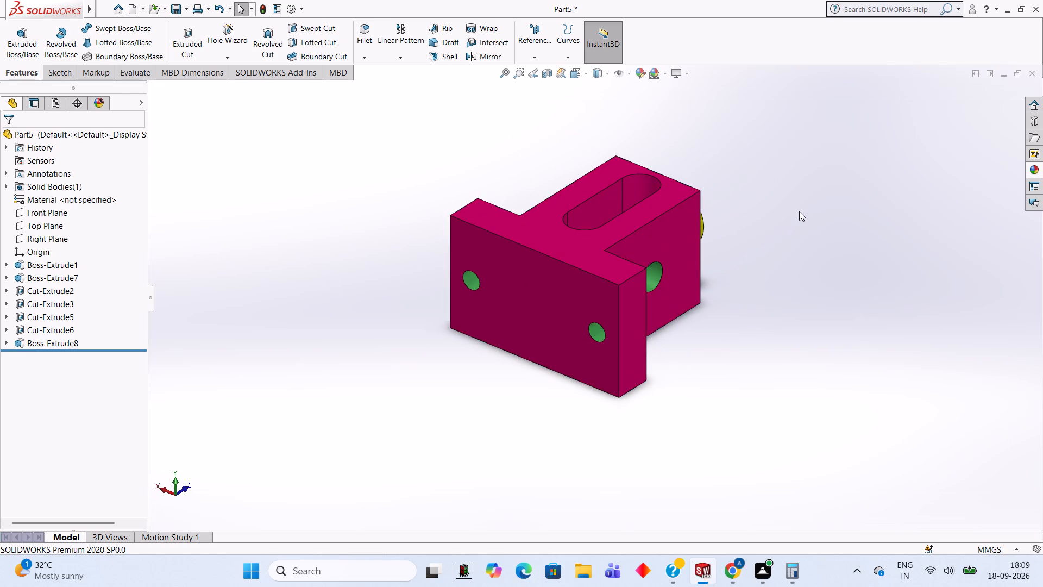
{"action": "middle_click_drag", "start_coordinate": [787, 171], "coordinate": [736, 251]}
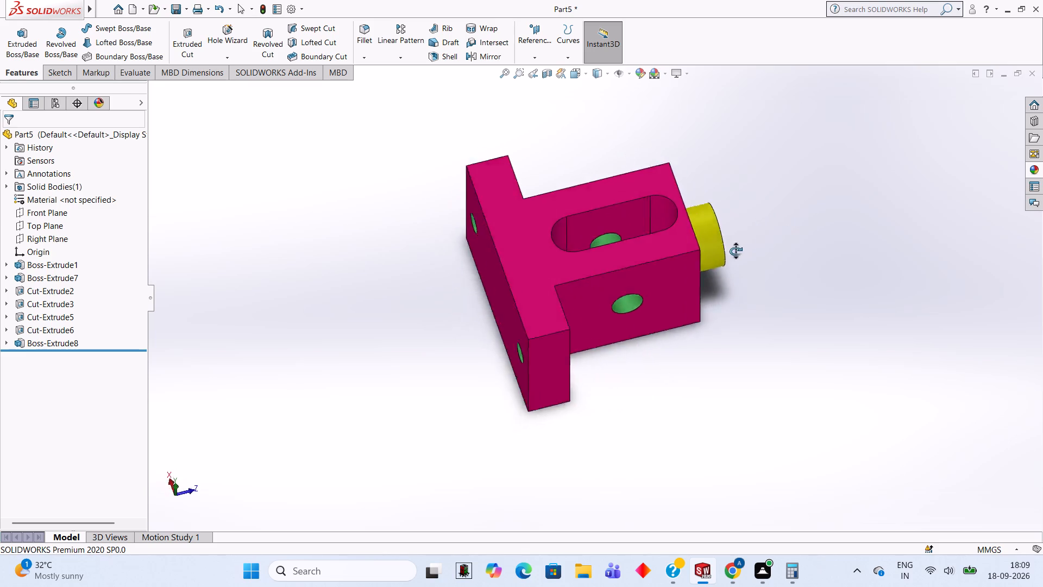
{"action": "middle_click_drag", "start_coordinate": [736, 251], "coordinate": [506, 363]}
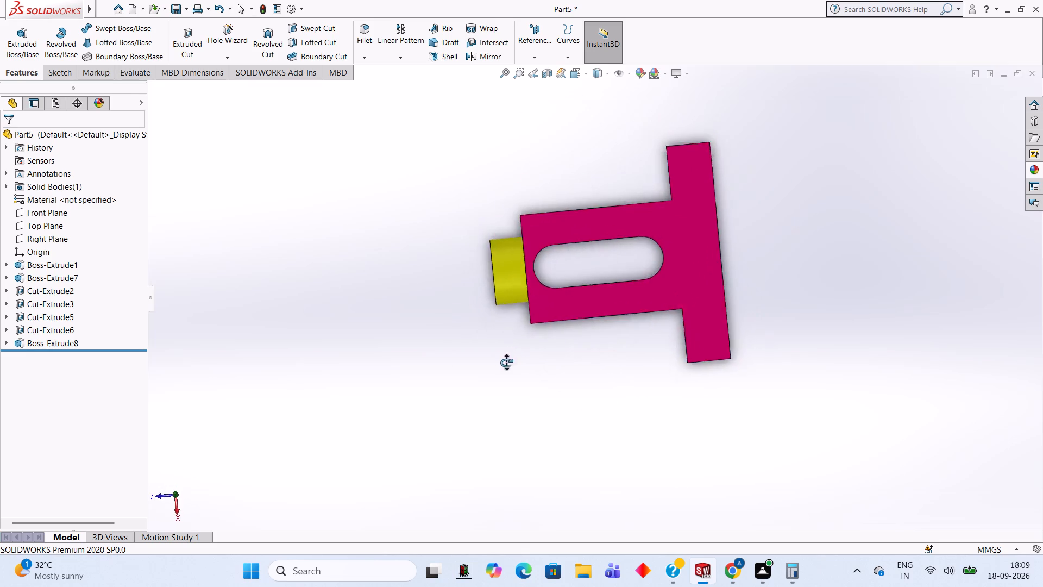
{"action": "middle_click_drag", "start_coordinate": [506, 363], "coordinate": [501, 338]}
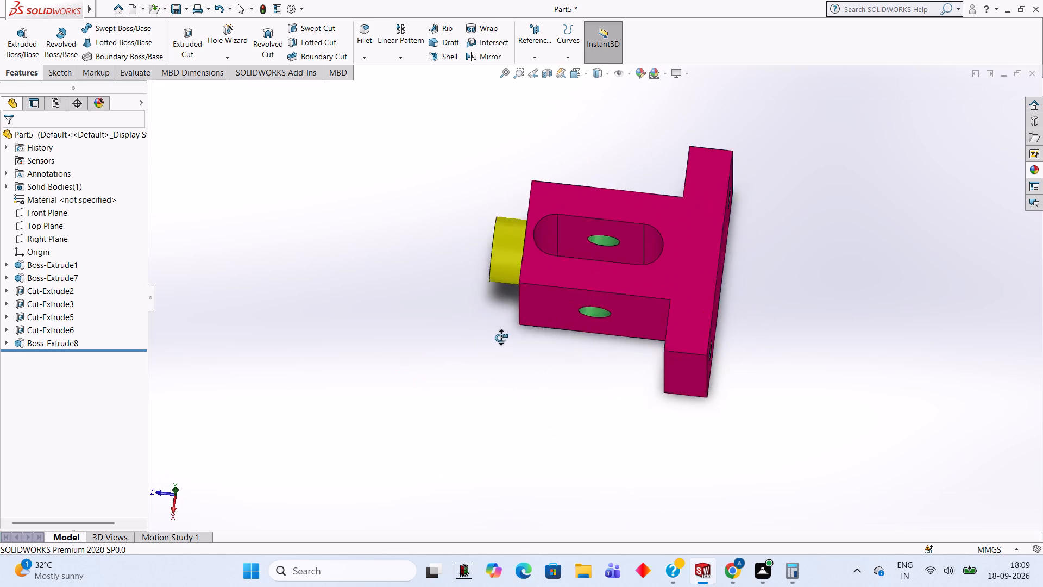
{"action": "middle_click_drag", "start_coordinate": [501, 338], "coordinate": [503, 338]}
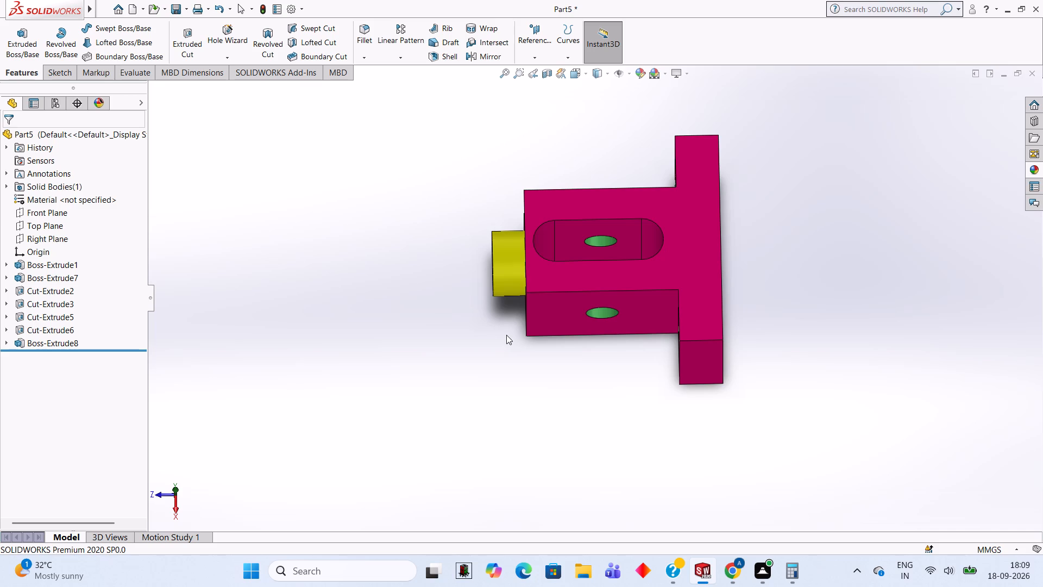
{"action": "middle_click_drag", "start_coordinate": [651, 260], "coordinate": [655, 94]}
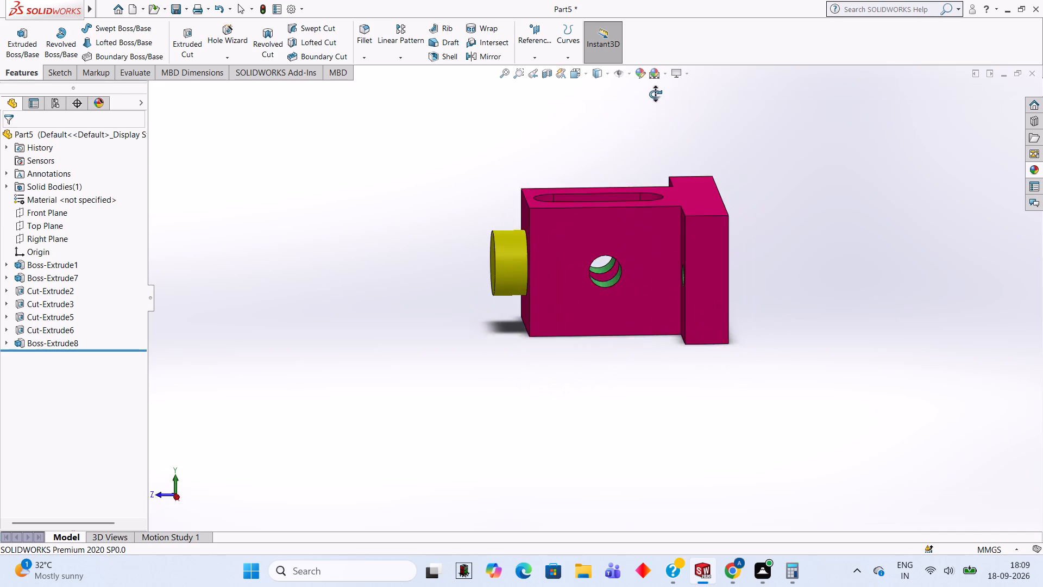
{"action": "middle_click_drag", "start_coordinate": [655, 94], "coordinate": [649, 265]}
{"action": "middle_click_drag", "start_coordinate": [621, 326], "coordinate": [569, 436]}
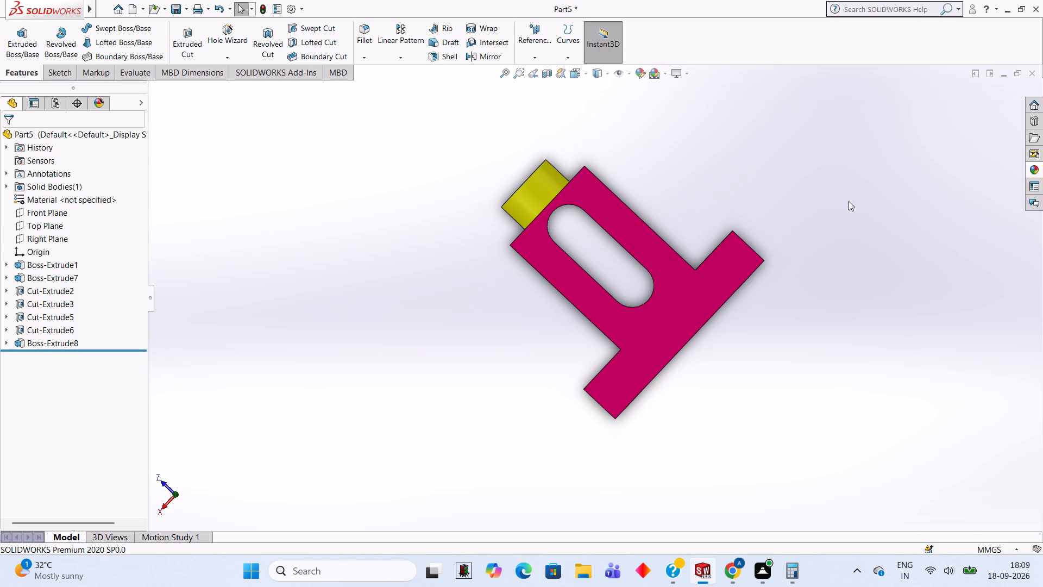
Examine the block from the side, underneath and the boss end, checking the side hole, yellow boss, slot and green base-step holes.
{"action": "middle_click_drag", "start_coordinate": [851, 199], "coordinate": [640, 134]}
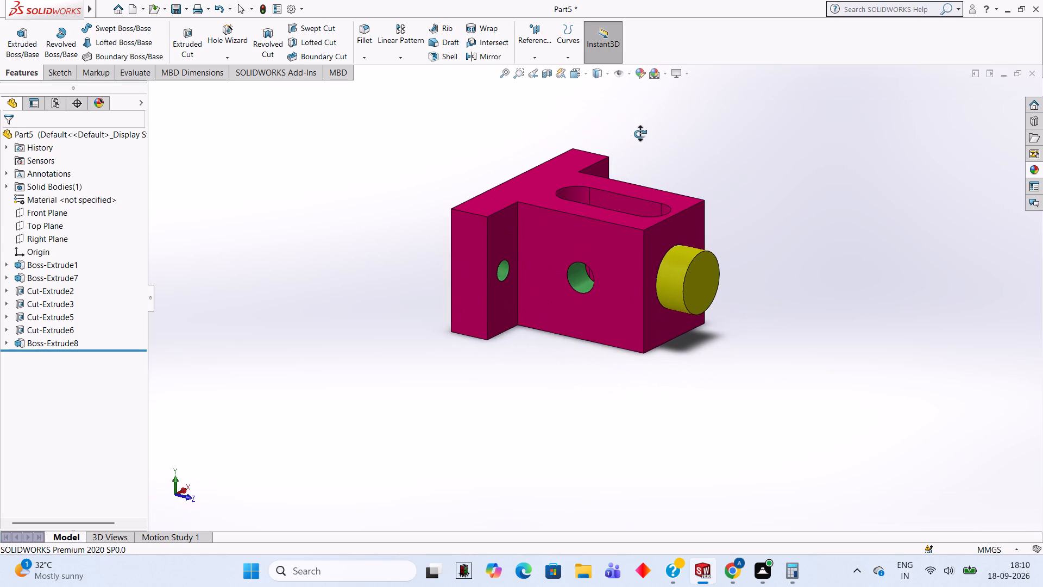
{"action": "middle_click_drag", "start_coordinate": [640, 134], "coordinate": [638, 133]}
{"action": "middle_click_drag", "start_coordinate": [613, 402], "coordinate": [611, 288]}
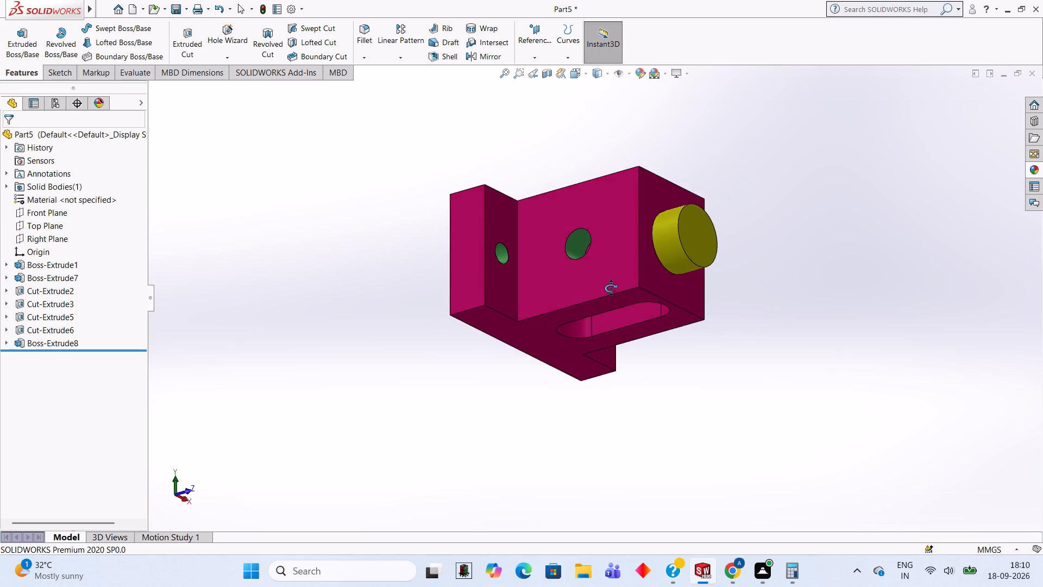
{"action": "middle_click_drag", "start_coordinate": [611, 288], "coordinate": [579, 320]}
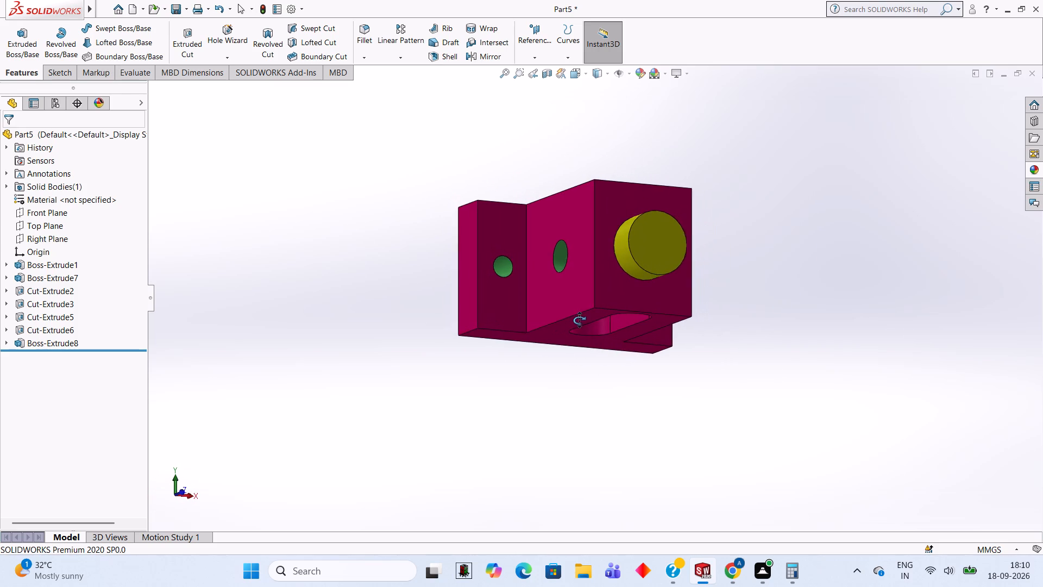
{"action": "middle_click_drag", "start_coordinate": [579, 320], "coordinate": [582, 320]}
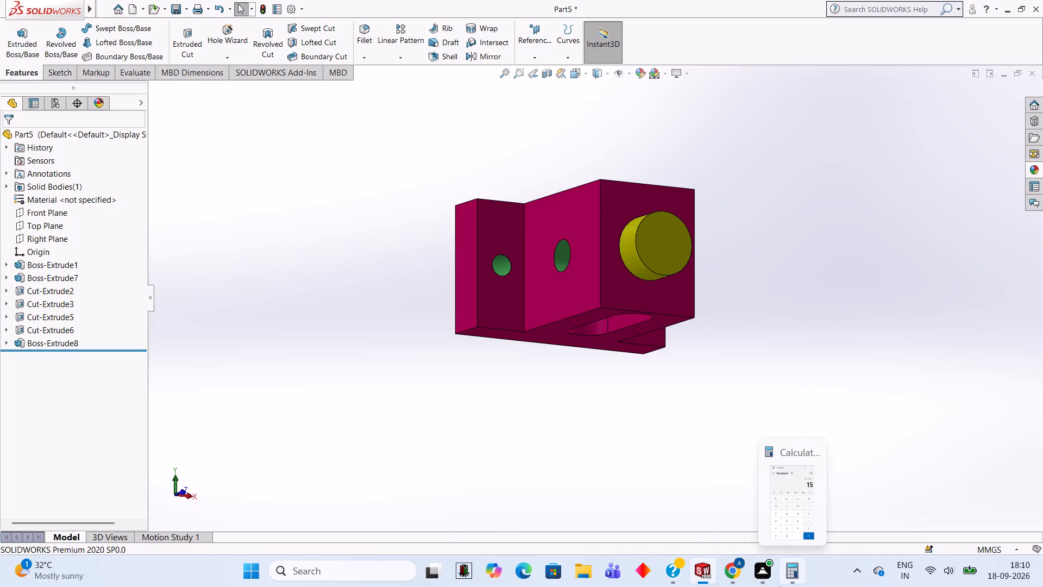
{"action": "middle_click_drag", "start_coordinate": [806, 232], "coordinate": [786, 192]}
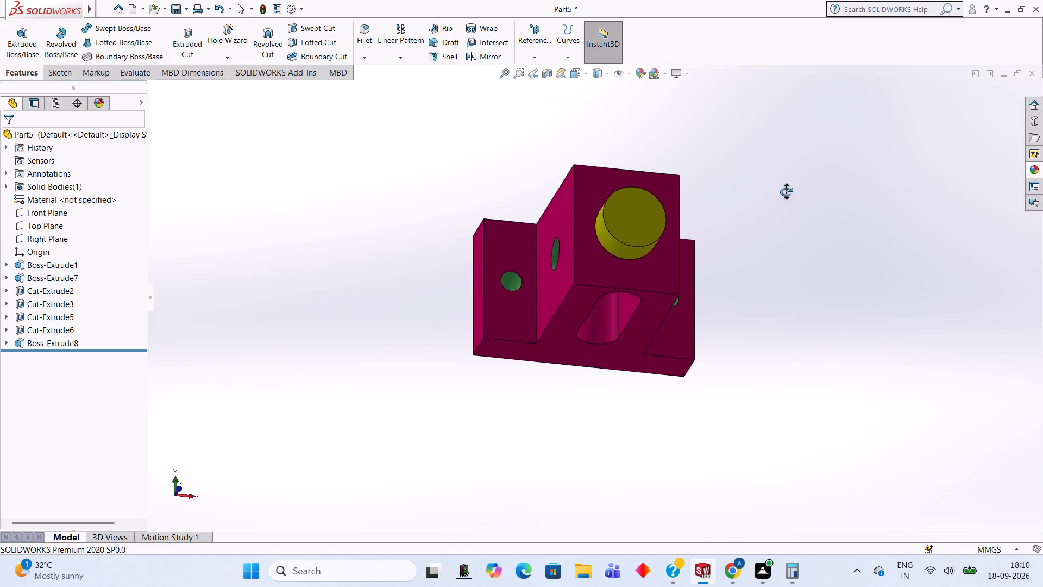
{"action": "middle_click_drag", "start_coordinate": [786, 192], "coordinate": [780, 146]}
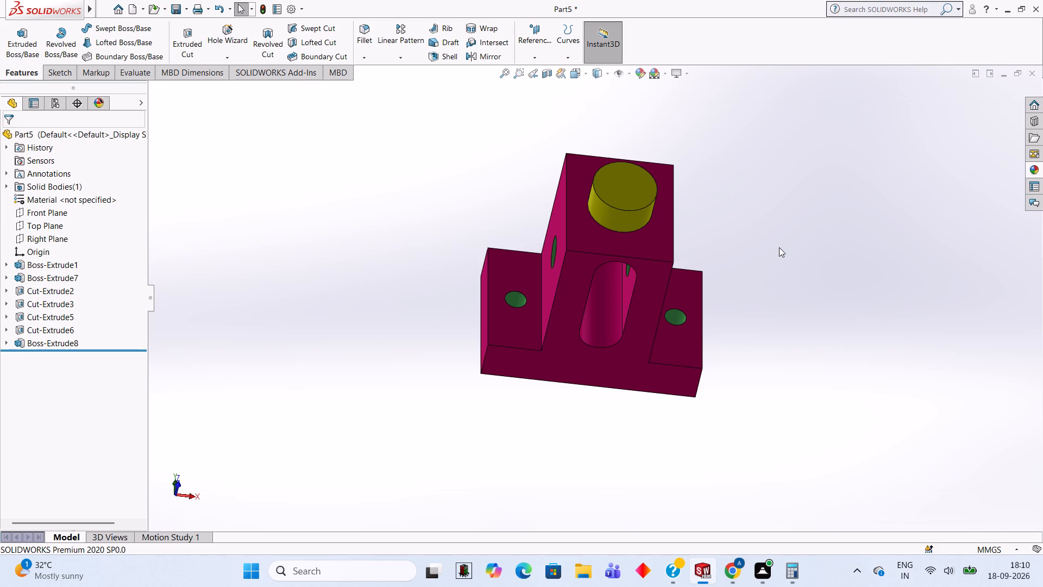
{"action": "scroll", "coordinate": [779, 247], "scroll_direction": "down", "scroll_amount": 1}
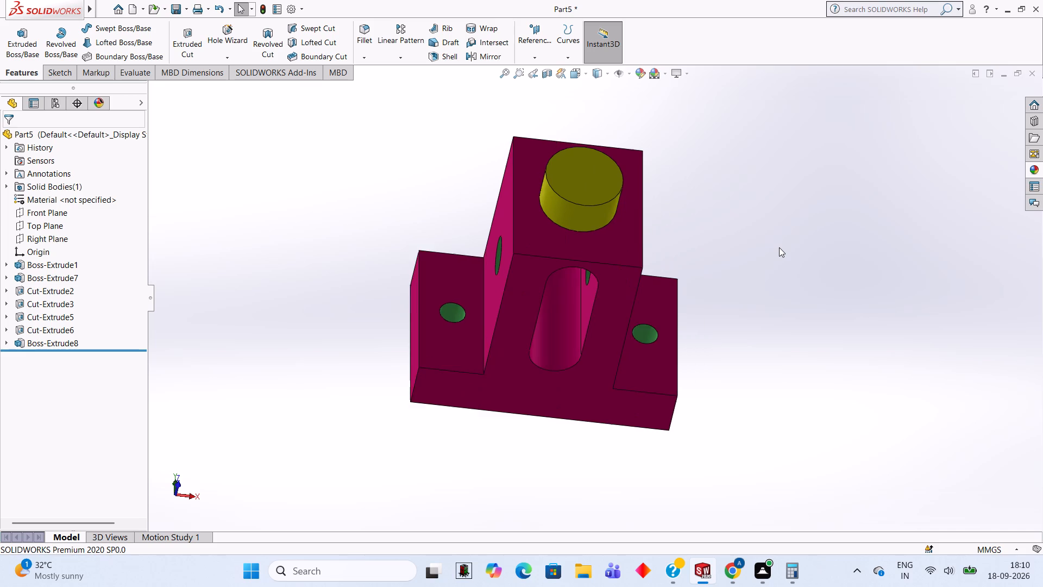
{"action": "middle_click_drag", "start_coordinate": [779, 247], "coordinate": [777, 223]}
{"action": "scroll", "coordinate": [777, 223], "scroll_direction": "up", "scroll_amount": 1}
{"action": "scroll", "coordinate": [777, 223], "scroll_direction": "down", "scroll_amount": 1}
{"action": "middle_click_drag", "start_coordinate": [777, 223], "coordinate": [782, 251]}
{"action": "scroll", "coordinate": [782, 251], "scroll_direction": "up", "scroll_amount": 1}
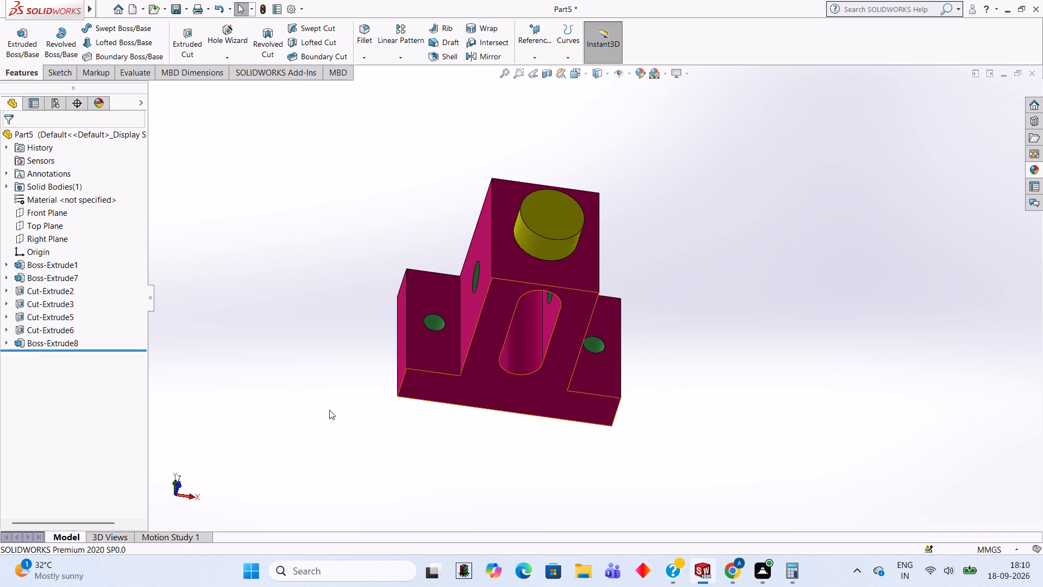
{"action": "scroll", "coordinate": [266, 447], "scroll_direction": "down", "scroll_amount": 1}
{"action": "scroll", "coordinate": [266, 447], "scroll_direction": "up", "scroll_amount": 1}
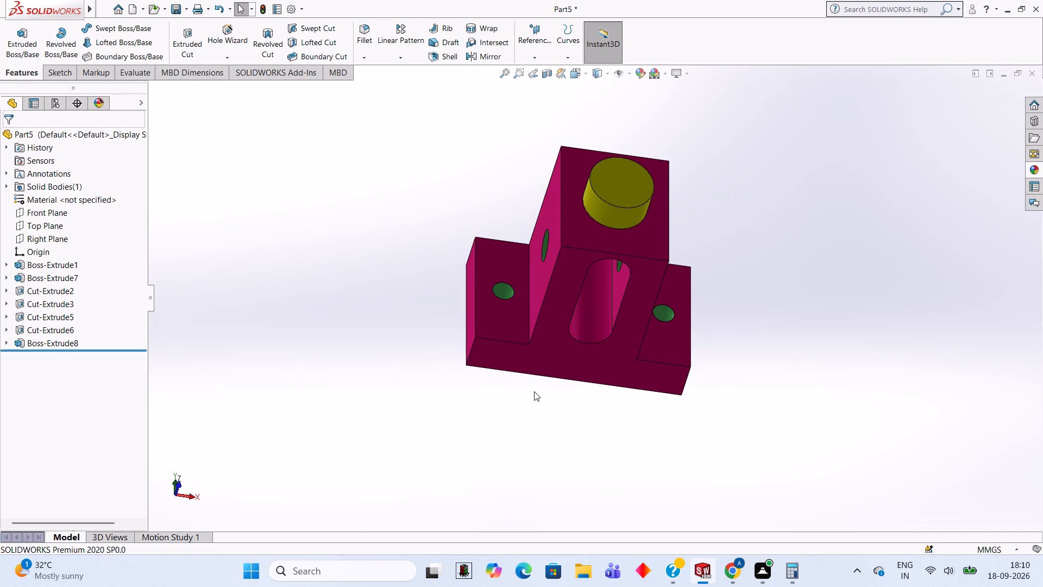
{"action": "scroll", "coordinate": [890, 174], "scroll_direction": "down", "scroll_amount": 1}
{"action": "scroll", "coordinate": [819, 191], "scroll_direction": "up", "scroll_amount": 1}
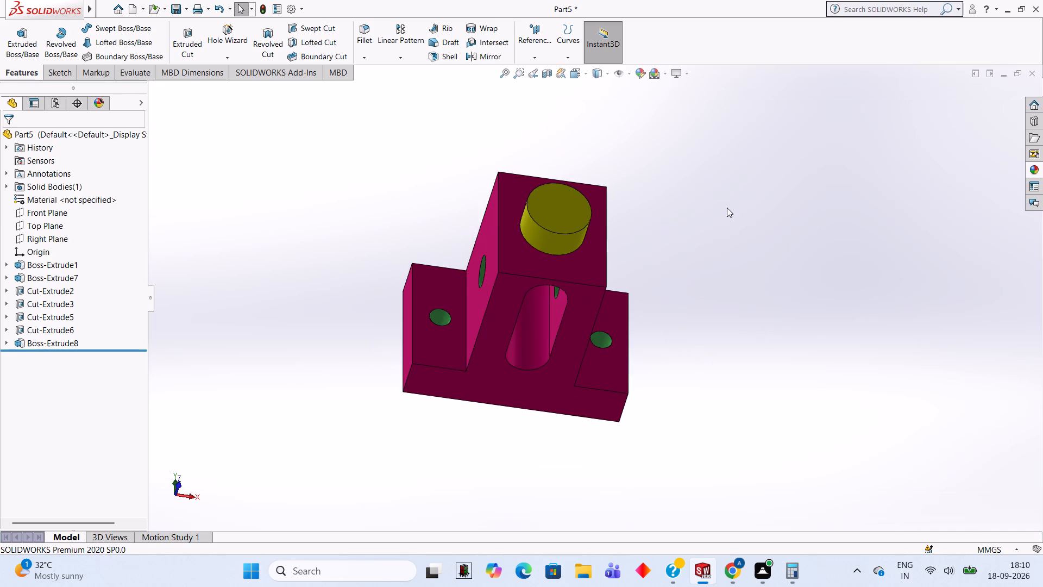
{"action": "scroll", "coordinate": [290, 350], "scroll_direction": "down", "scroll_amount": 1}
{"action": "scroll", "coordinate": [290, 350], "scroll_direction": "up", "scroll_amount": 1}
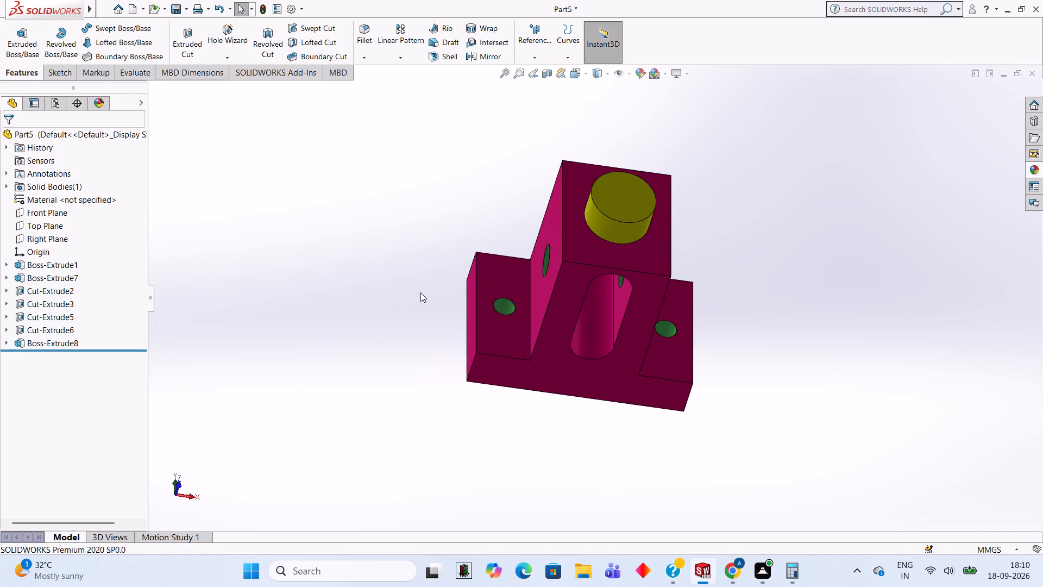
Save the part in the Documents folder as a SOLIDWORKS Part file named 383838.
{"action": "key", "text": "ctrl+s"}
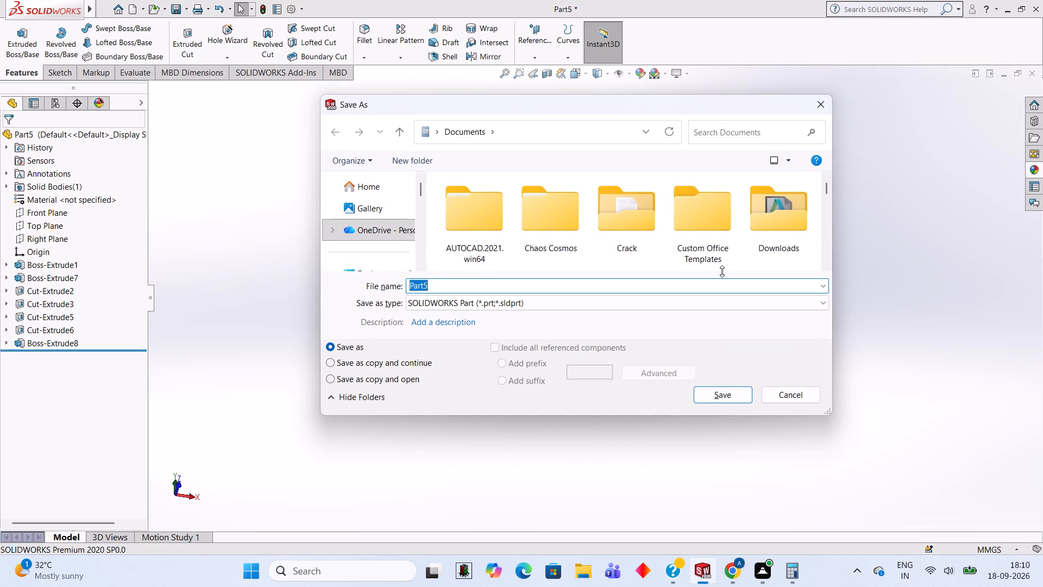
{"action": "type", "text": "38"}
{"action": "type", "text": "3838"}
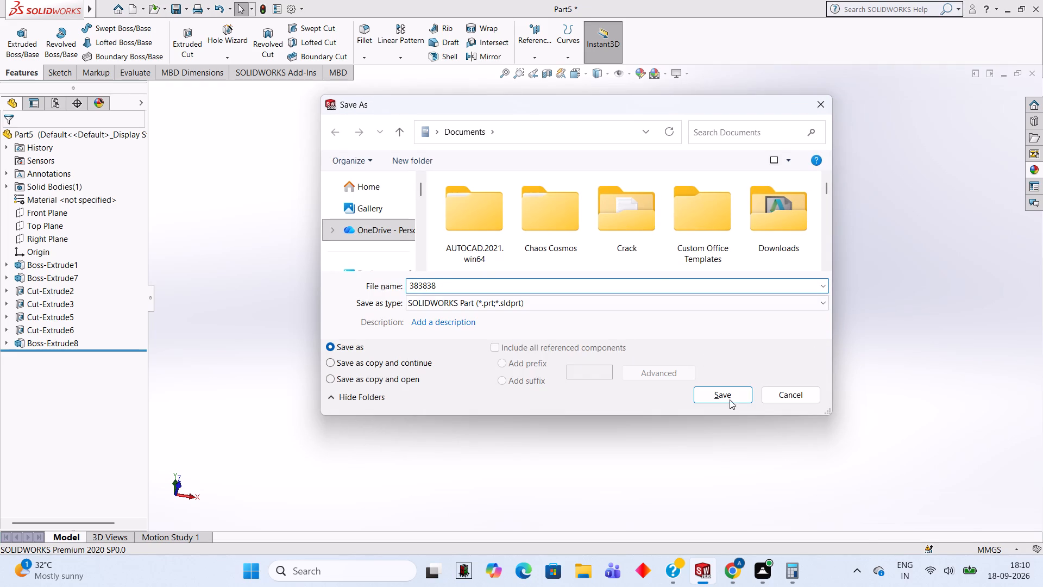
{"action": "left_click", "coordinate": [732, 402]}
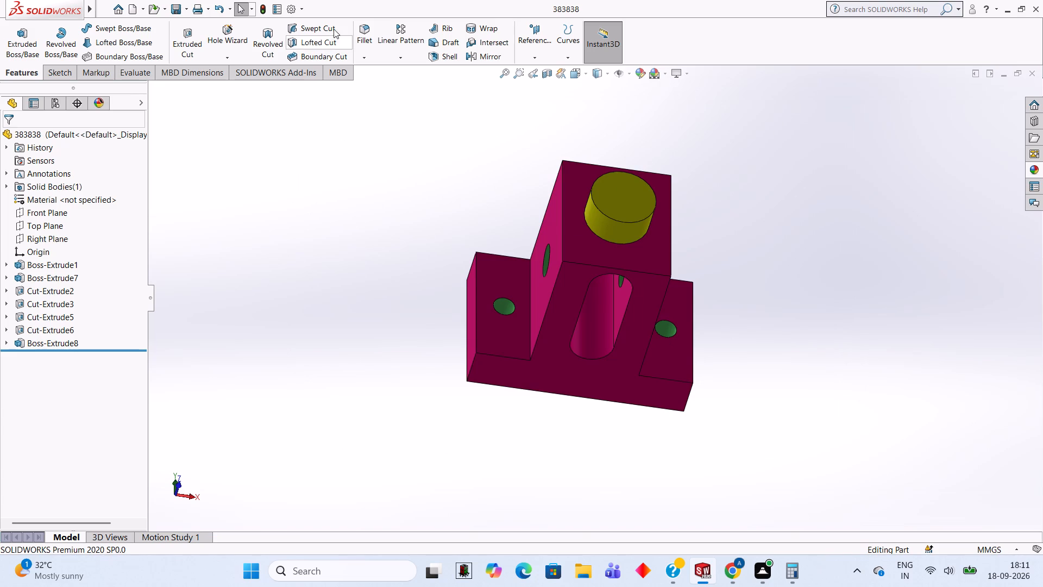
Save a PDF copy of the part in the Documents folder under the name 383838, using Adobe Portable Document Format.
{"action": "left_click", "coordinate": [188, 8]}
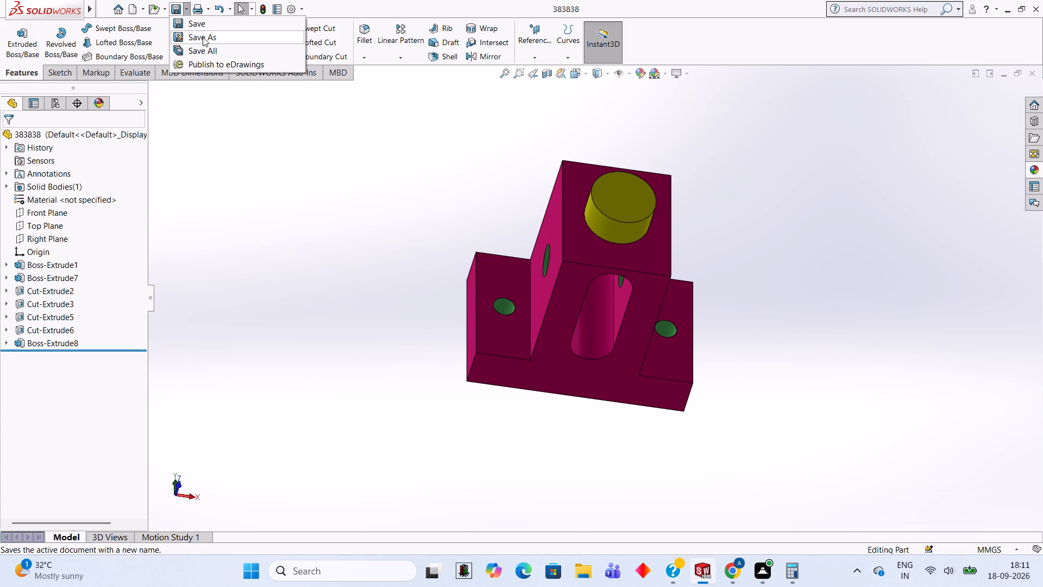
{"action": "left_click", "coordinate": [203, 36]}
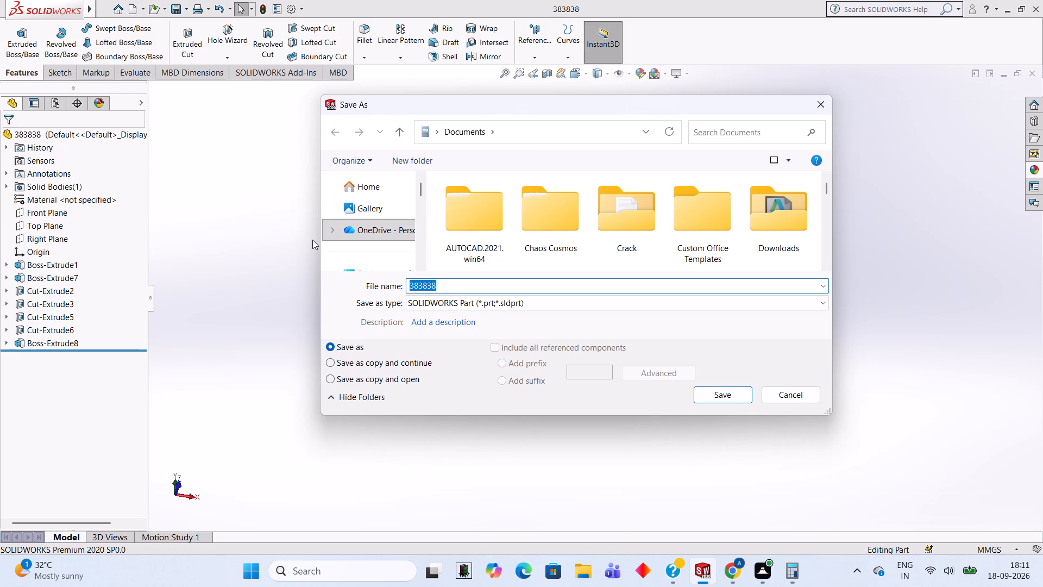
{"action": "left_click", "coordinate": [556, 308]}
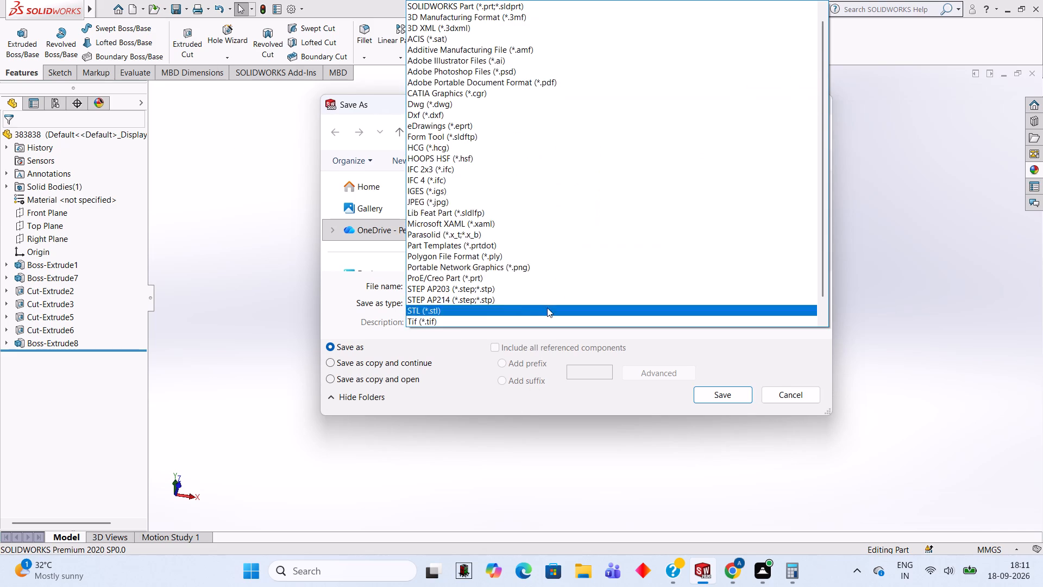
{"action": "left_click", "coordinate": [495, 86]}
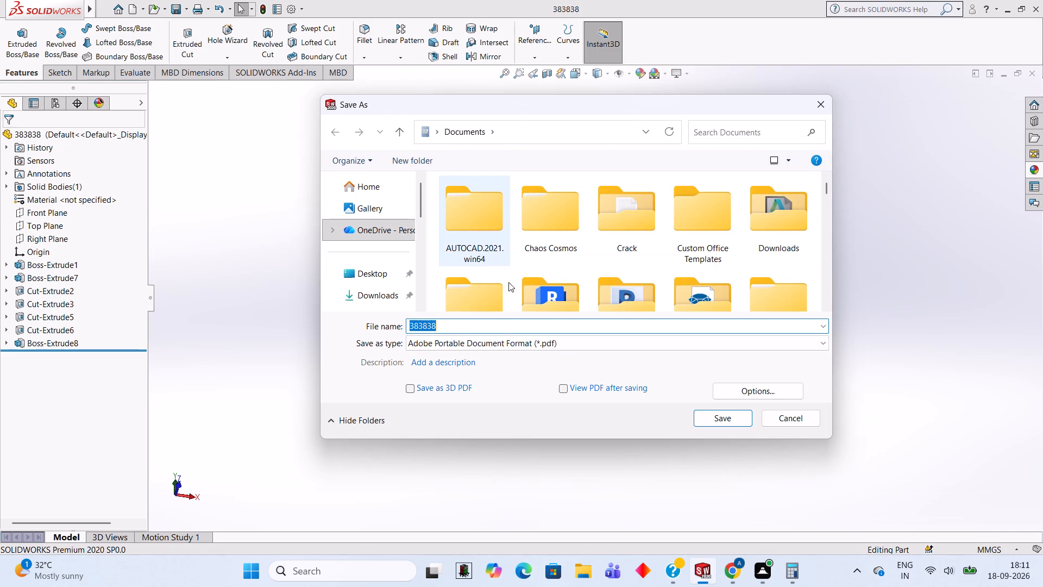
{"action": "left_click", "coordinate": [728, 420]}
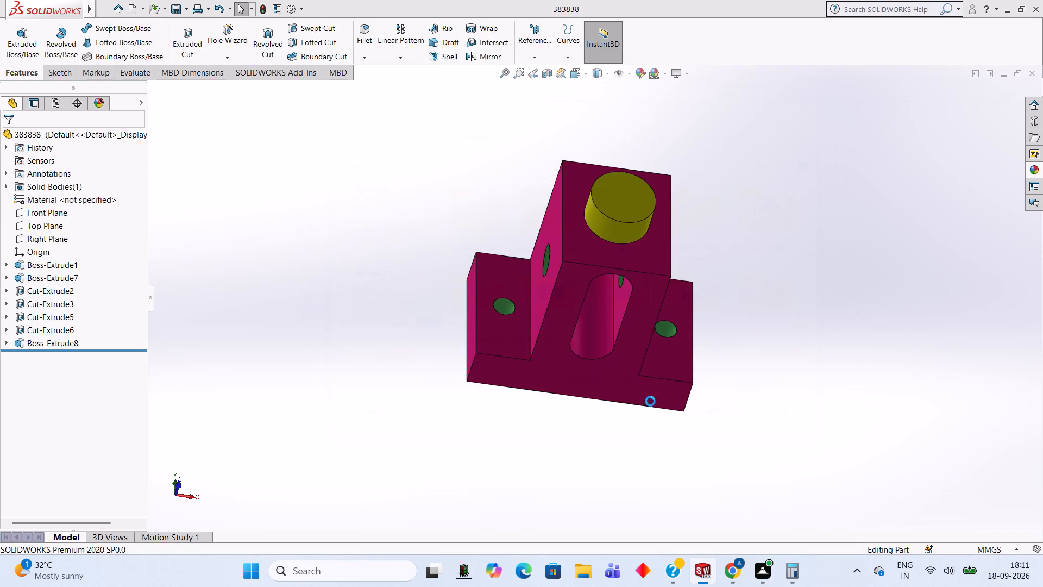